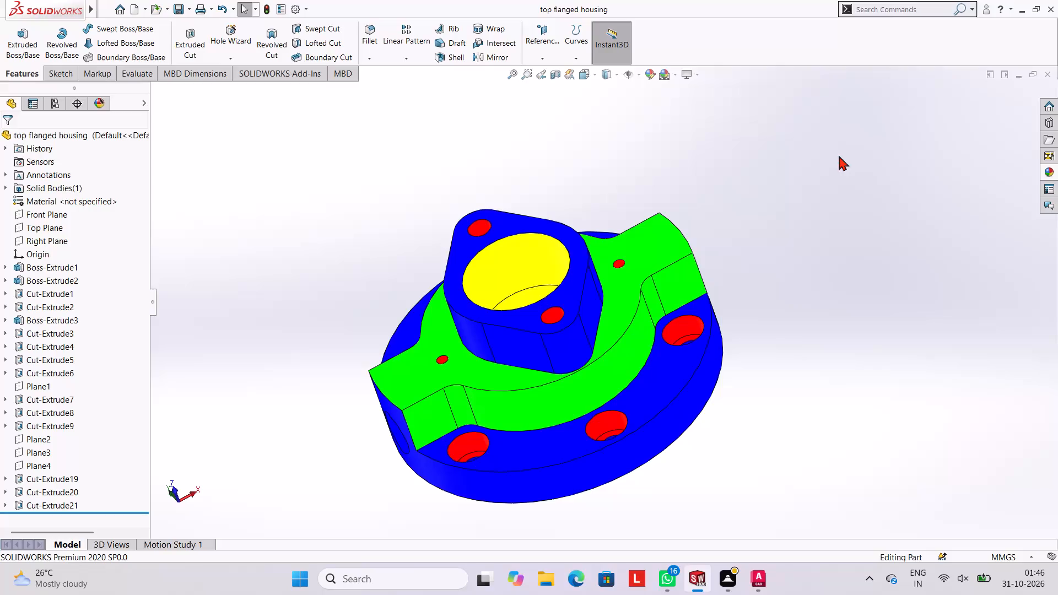
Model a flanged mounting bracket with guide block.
Close the open top flanged housing part and create a new part document.
click(1048, 75)
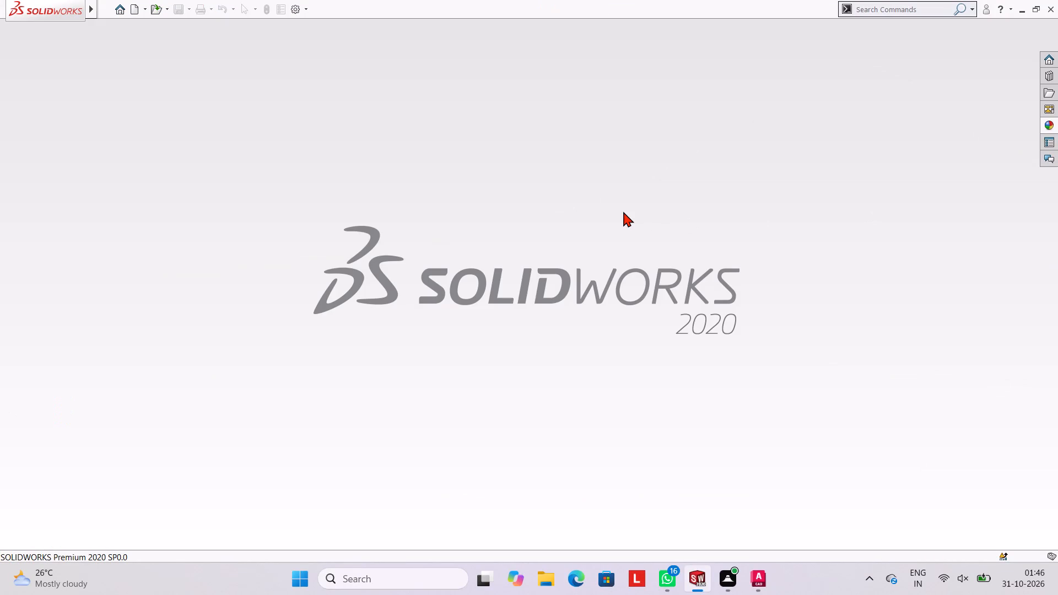
click(136, 9)
click(430, 426)
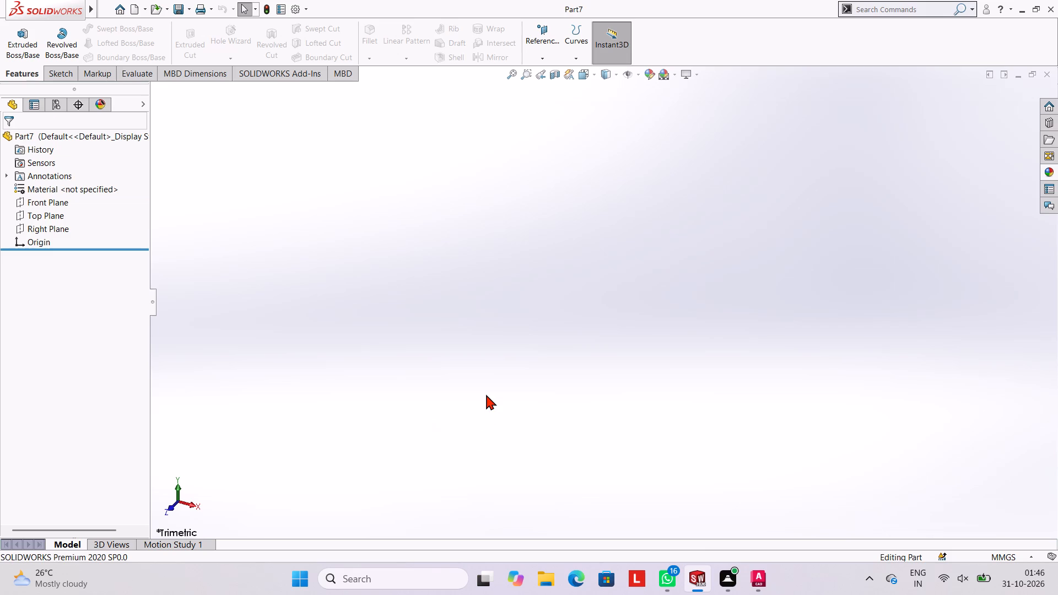
Start a sketch on the Front Plane and draw a 124 mm horizontal line from the origin, continued by a 50 mm vertical line upward.
click(50, 206)
click(62, 192)
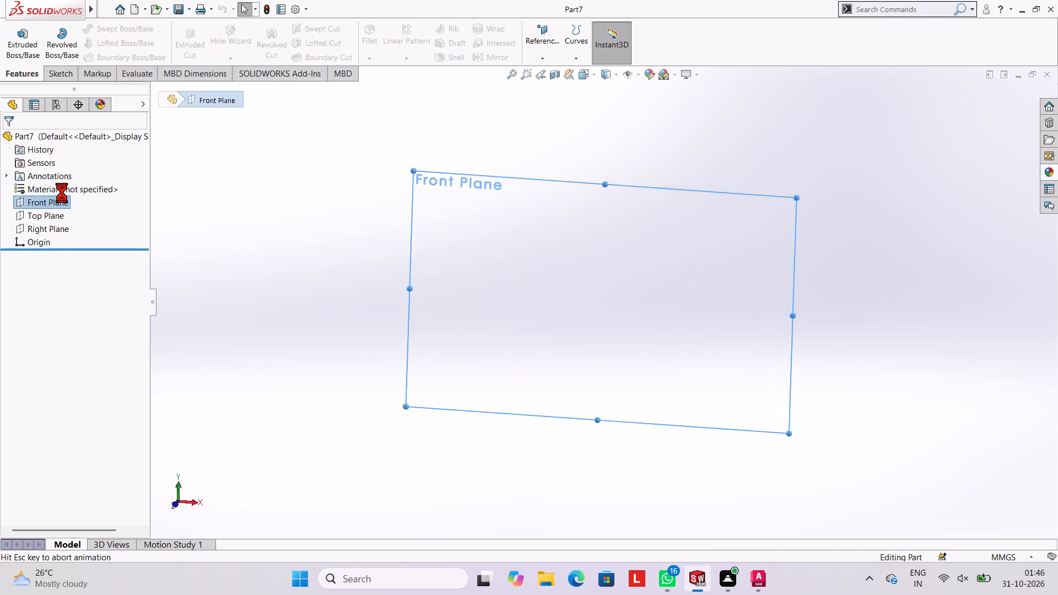
click(512, 290)
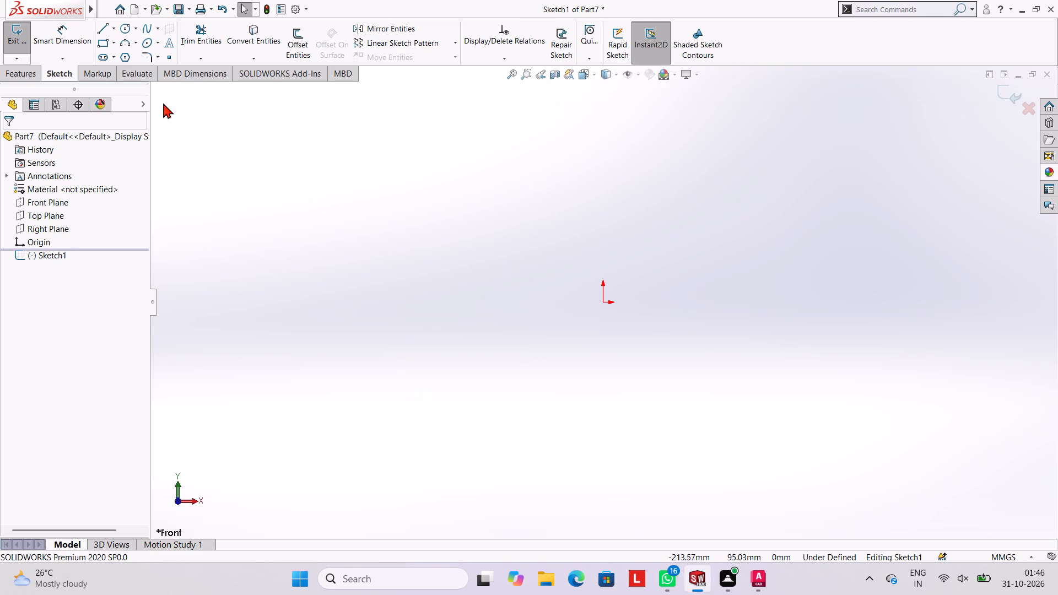
click(103, 26)
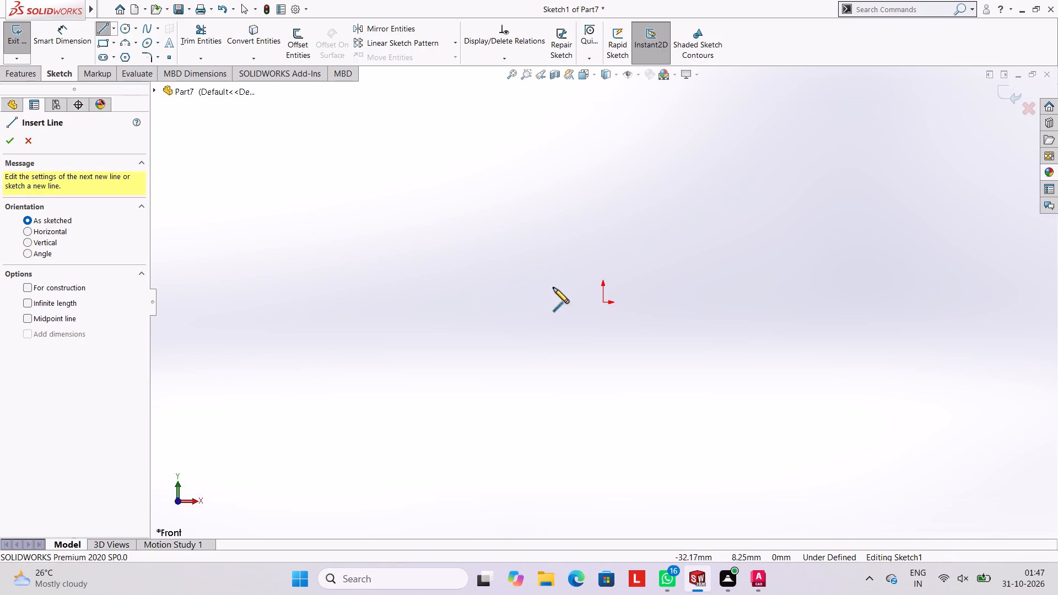
click(604, 302)
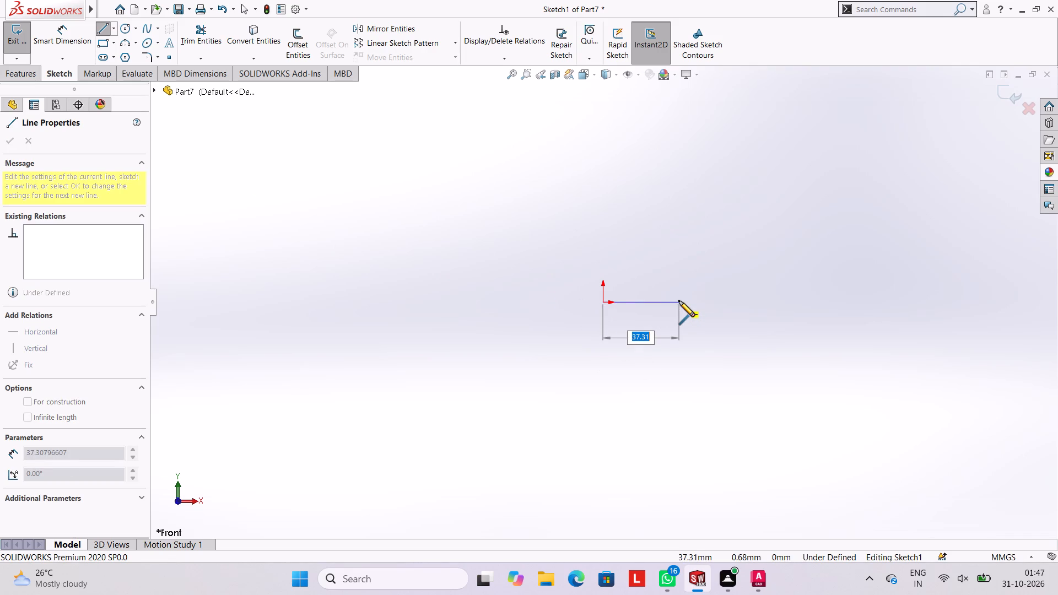
text(124)
key(Return)
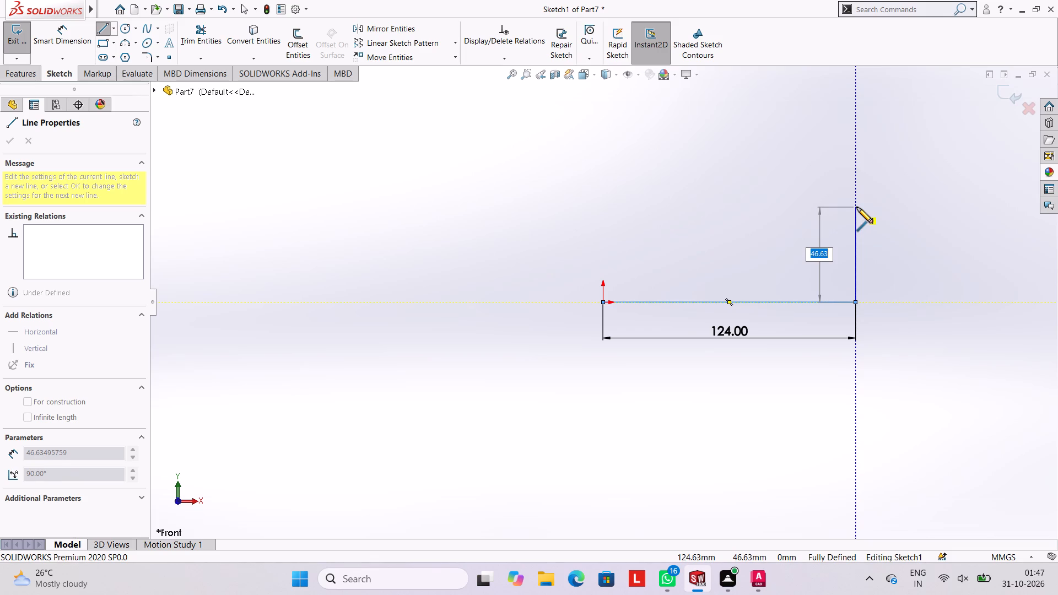
text(50)
key(Return)
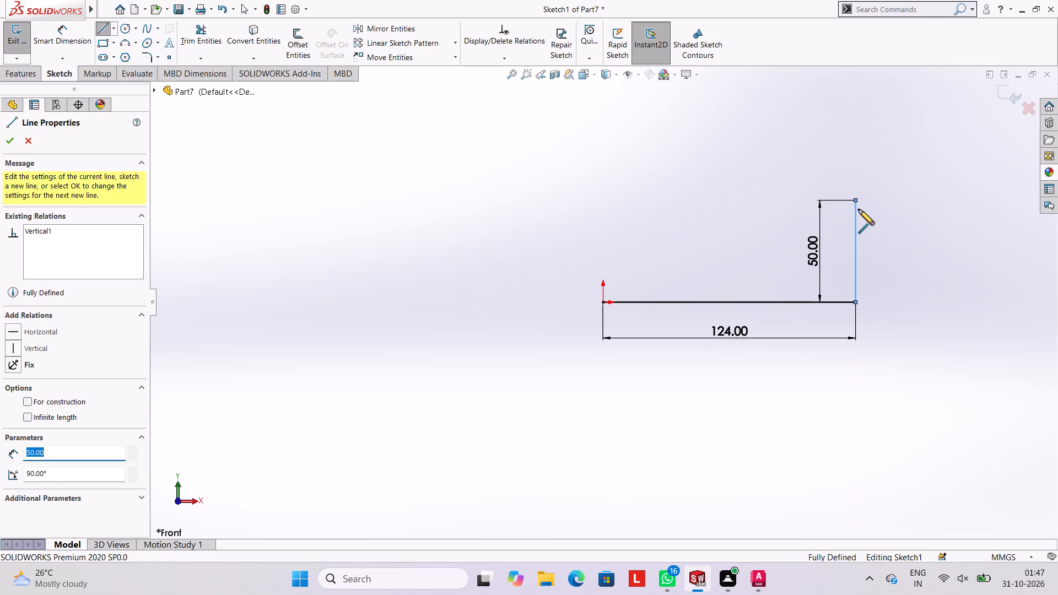
key(Escape)
key(Escape)
key(Escape)
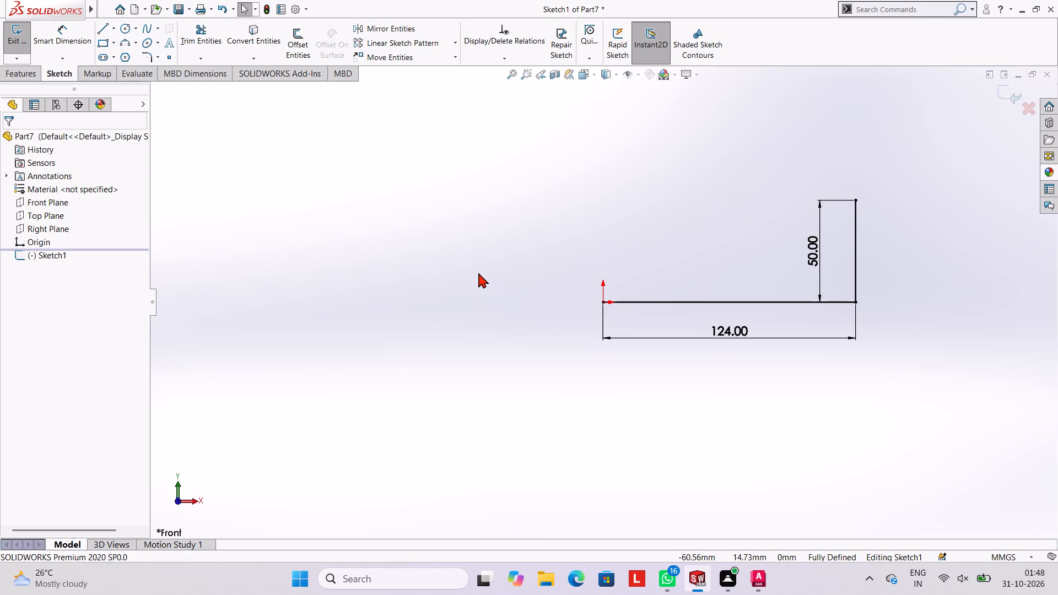
Close the rectangle with a horizontal top line from the open upper end and a vertical line down to the origin.
click(102, 33)
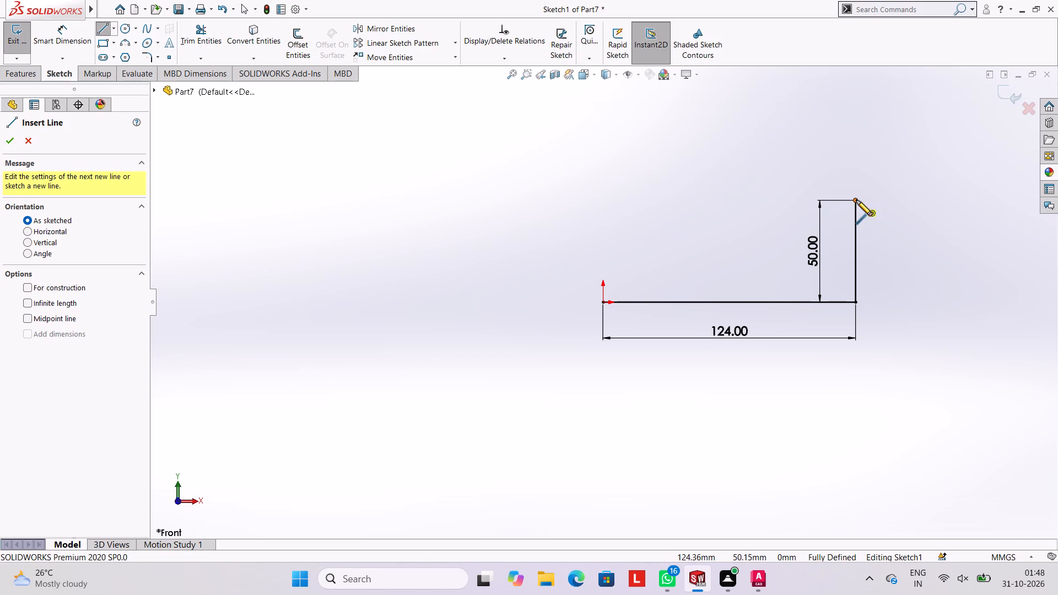
click(856, 200)
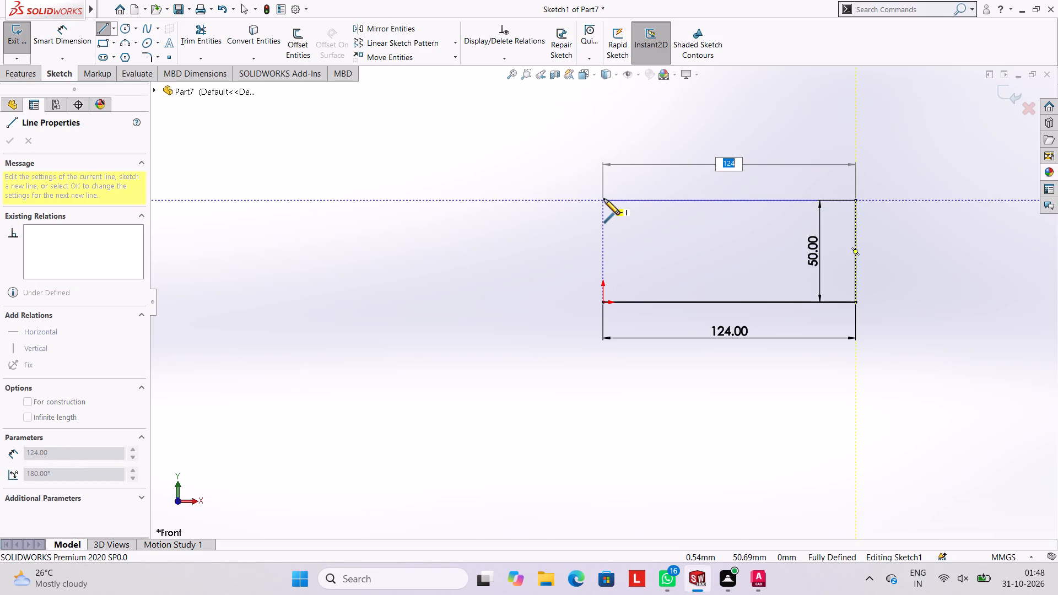
click(604, 199)
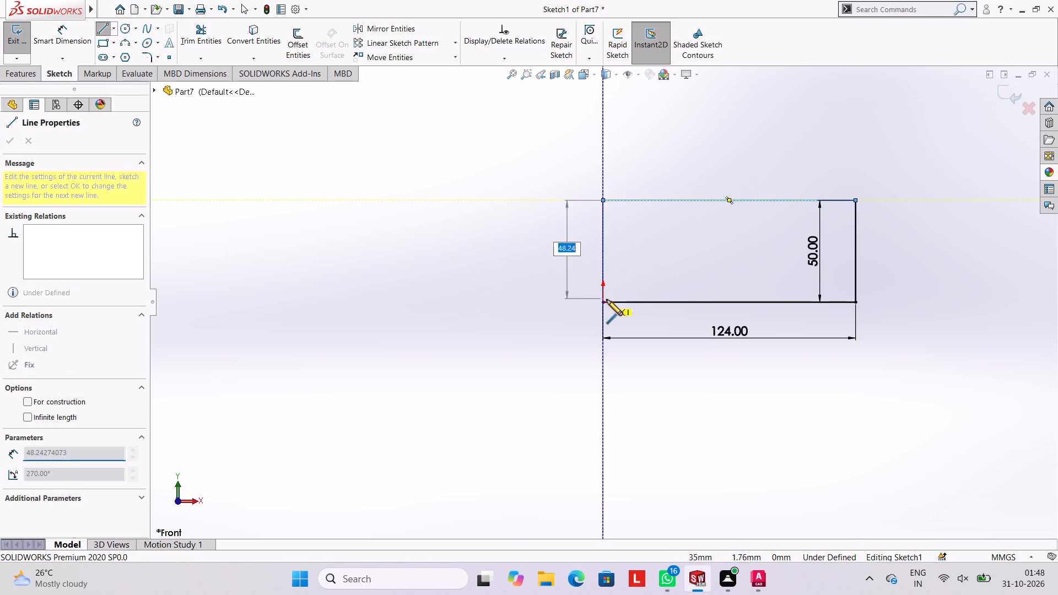
click(602, 302)
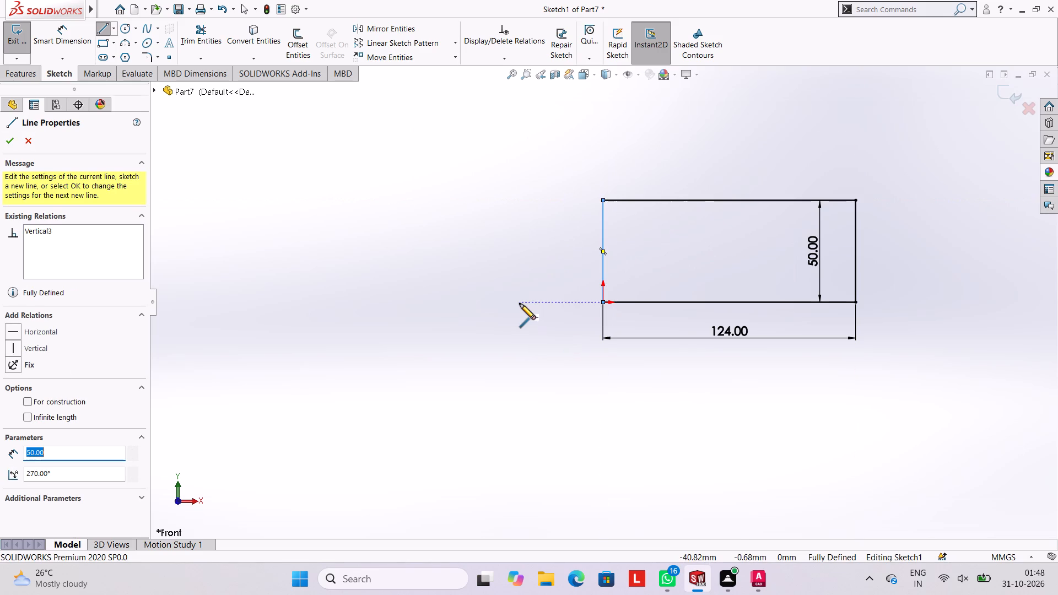
key(Escape)
key(Escape)
key(Escape)
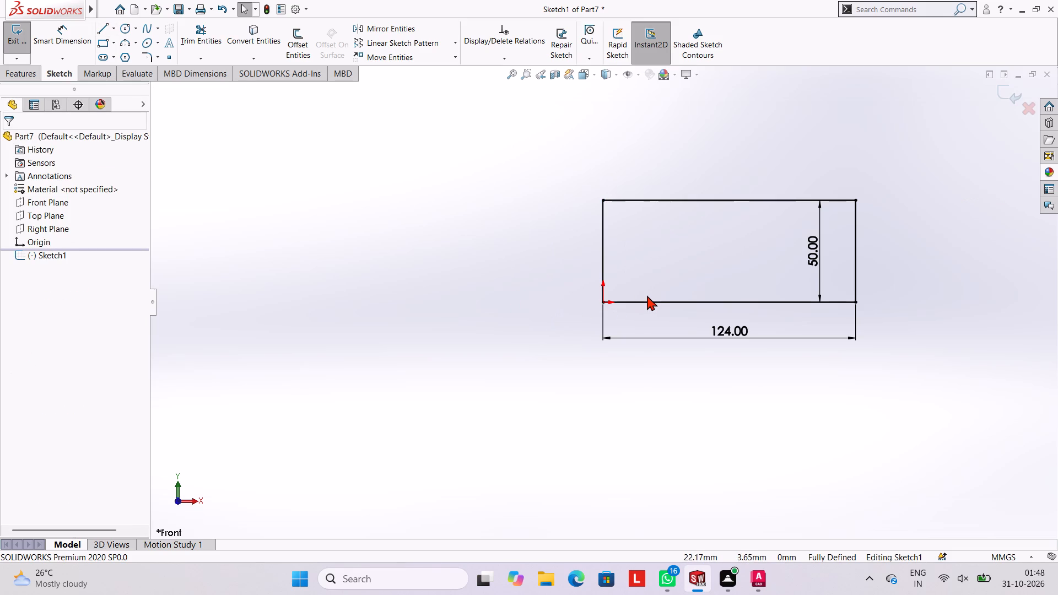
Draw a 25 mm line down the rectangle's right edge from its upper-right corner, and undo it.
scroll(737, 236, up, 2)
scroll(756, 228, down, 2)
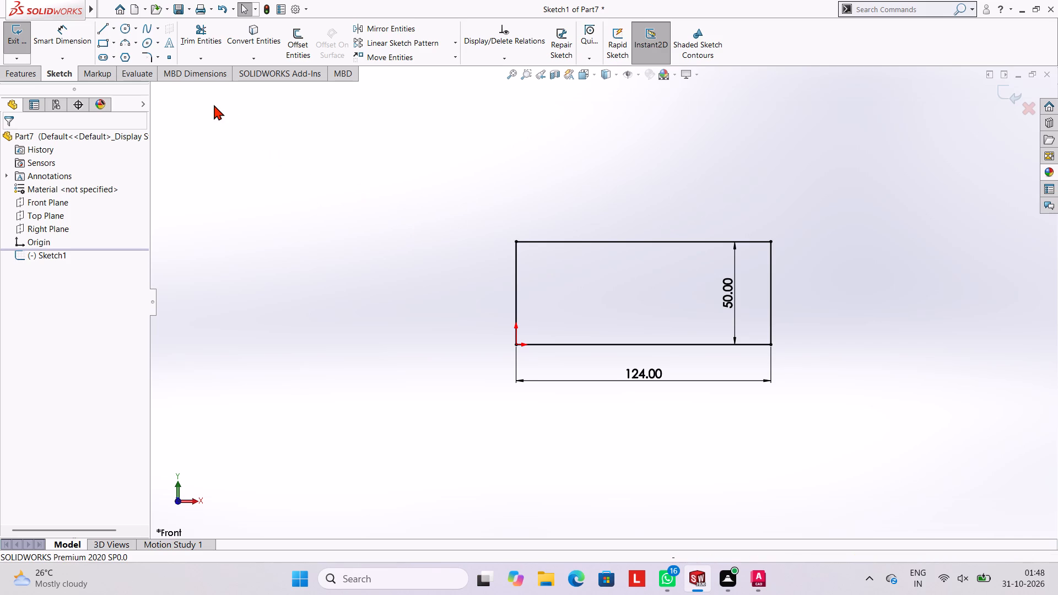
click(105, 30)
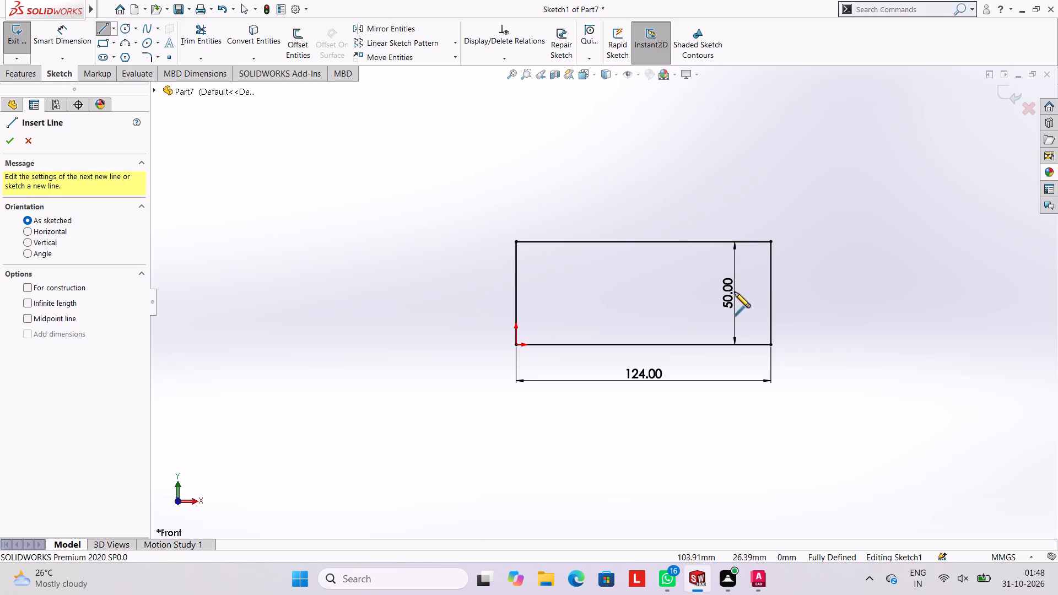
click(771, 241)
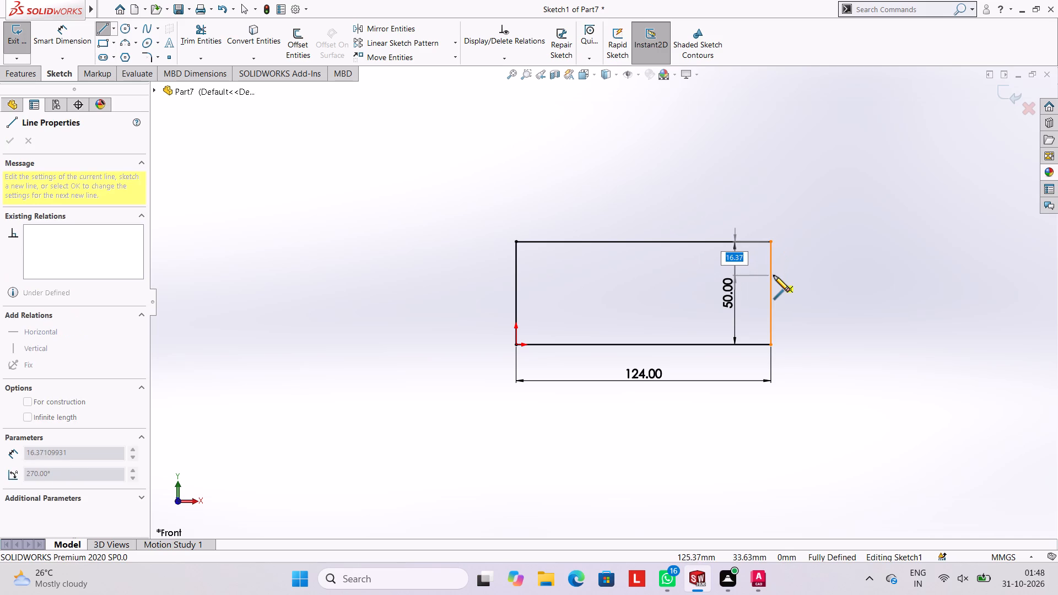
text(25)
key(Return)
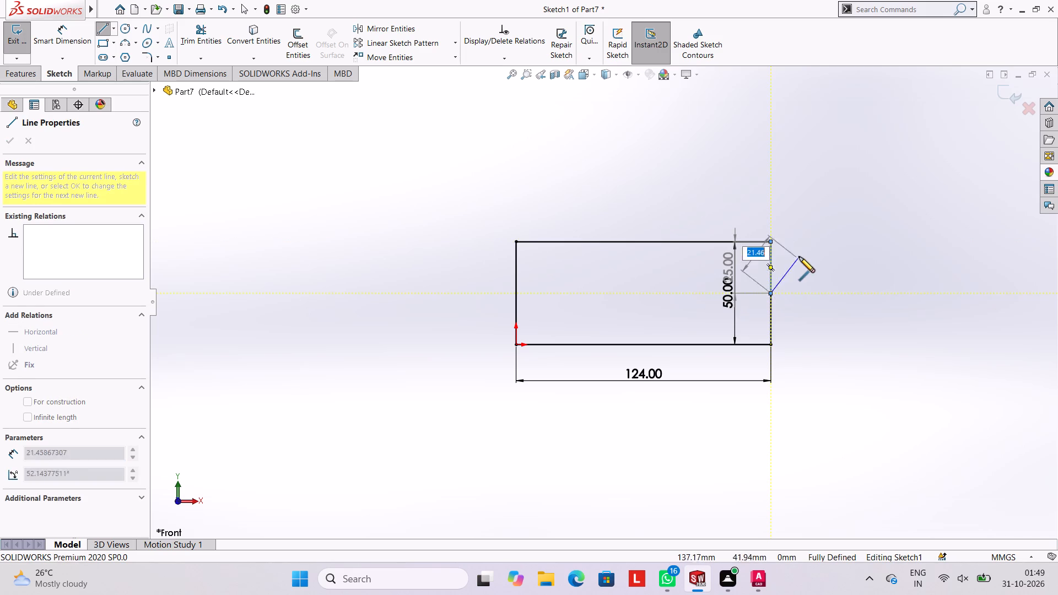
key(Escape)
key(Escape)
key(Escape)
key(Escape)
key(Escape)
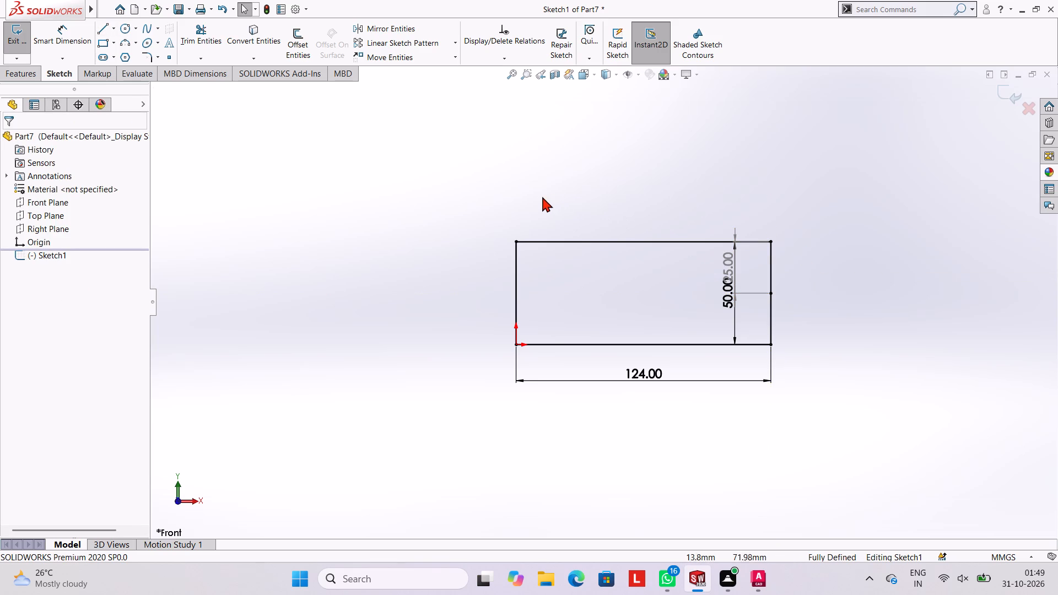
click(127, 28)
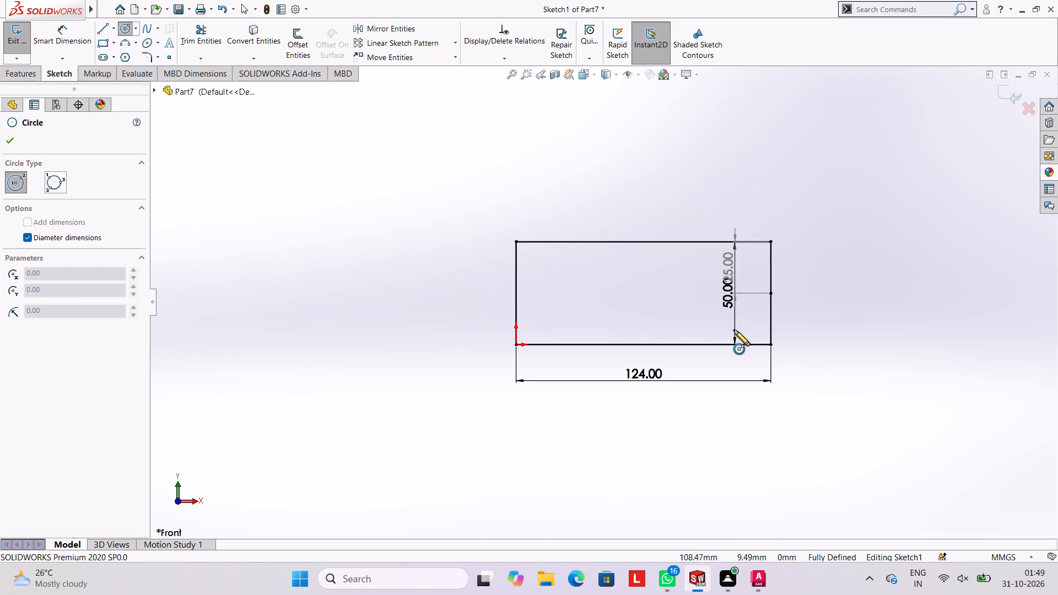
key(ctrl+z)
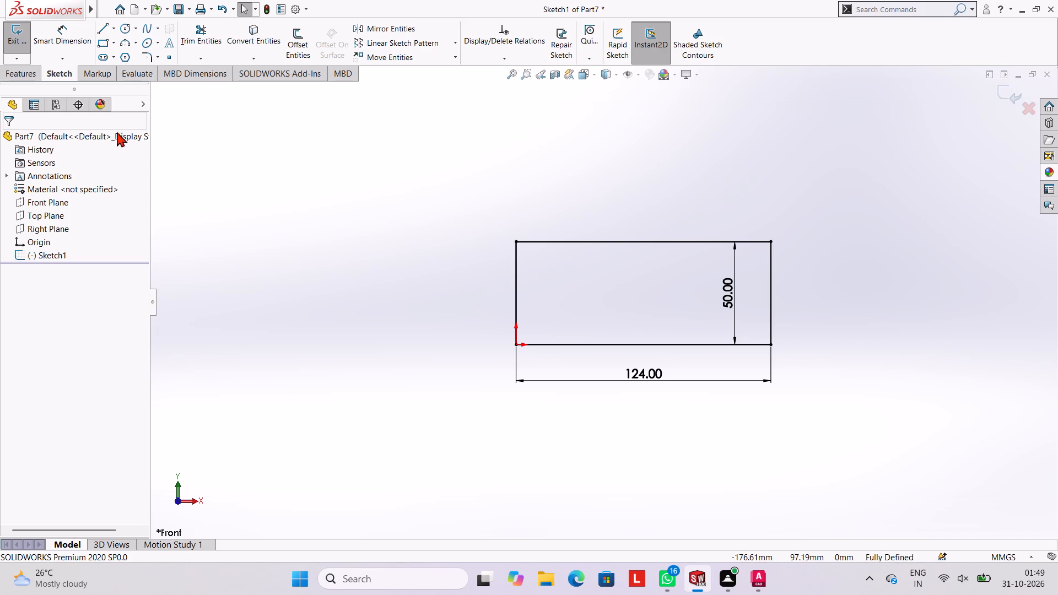
Draw a 12 mm line along the rectangle's top edge from the upper-right corner, continued by a 12 mm vertical line downward.
click(123, 34)
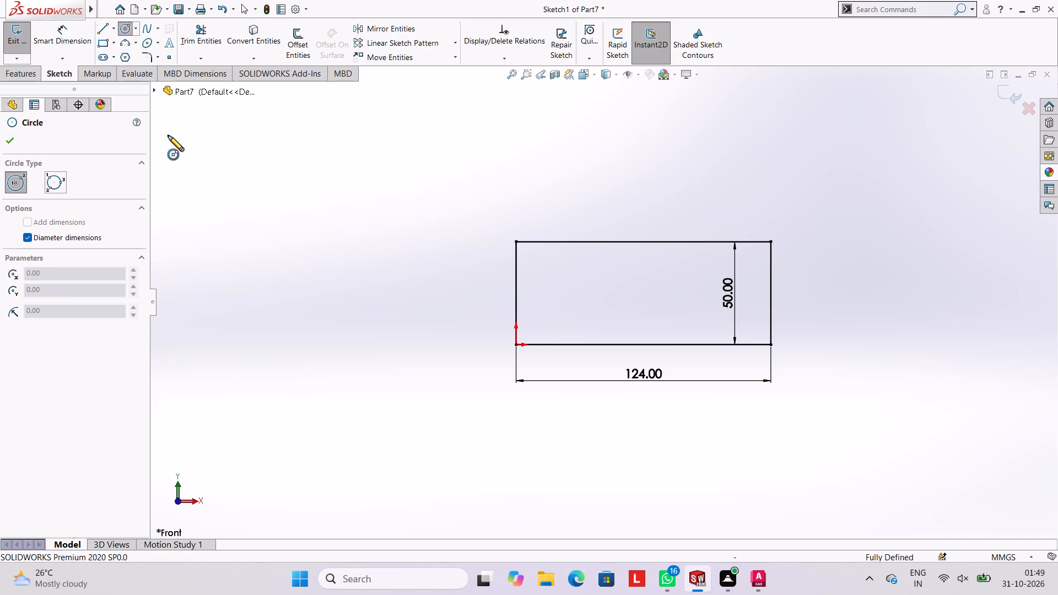
click(101, 28)
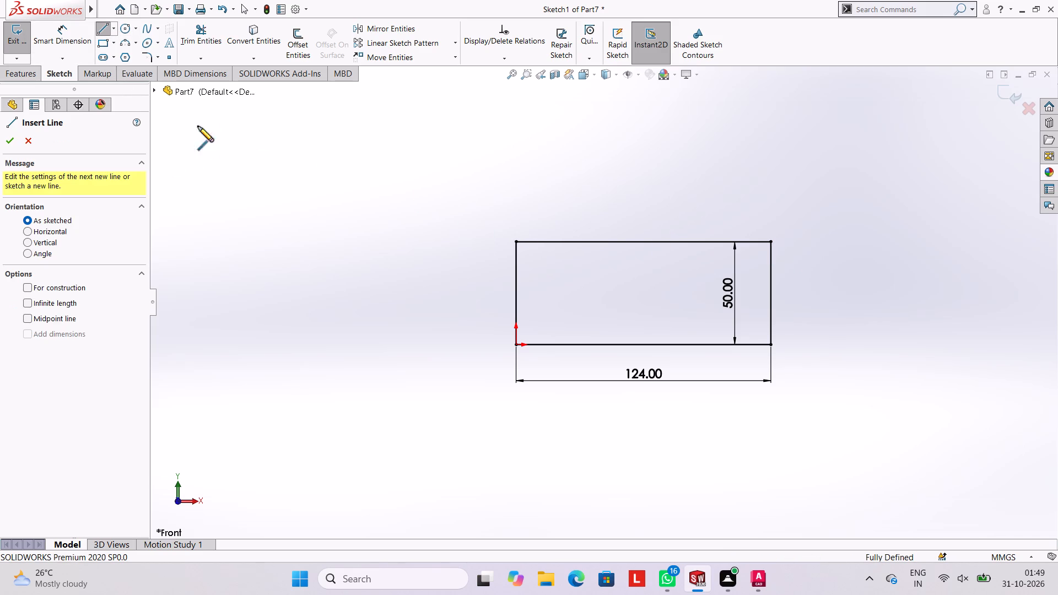
click(771, 241)
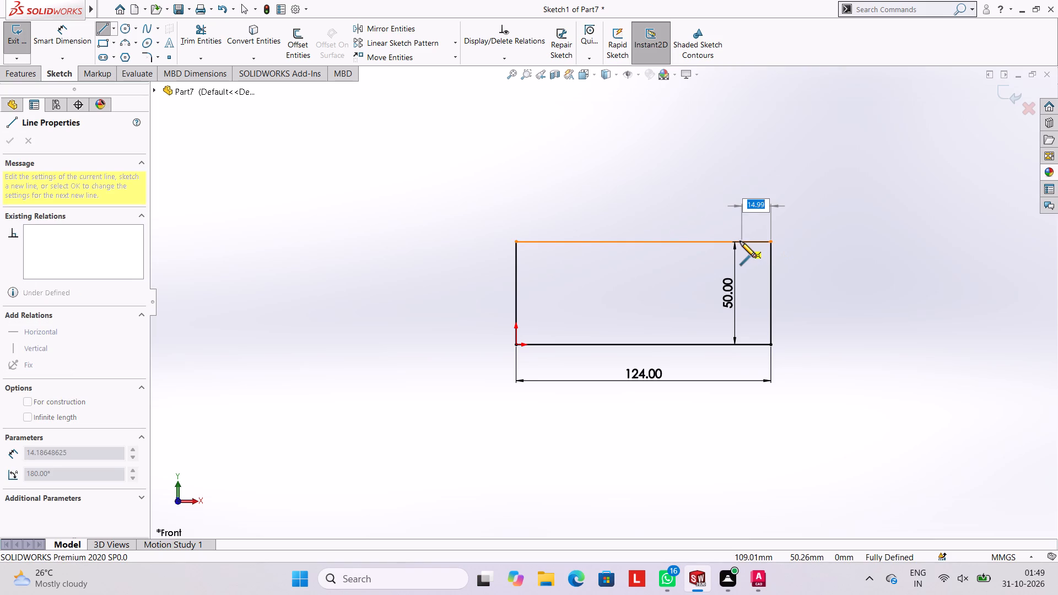
text(12)
key(Return)
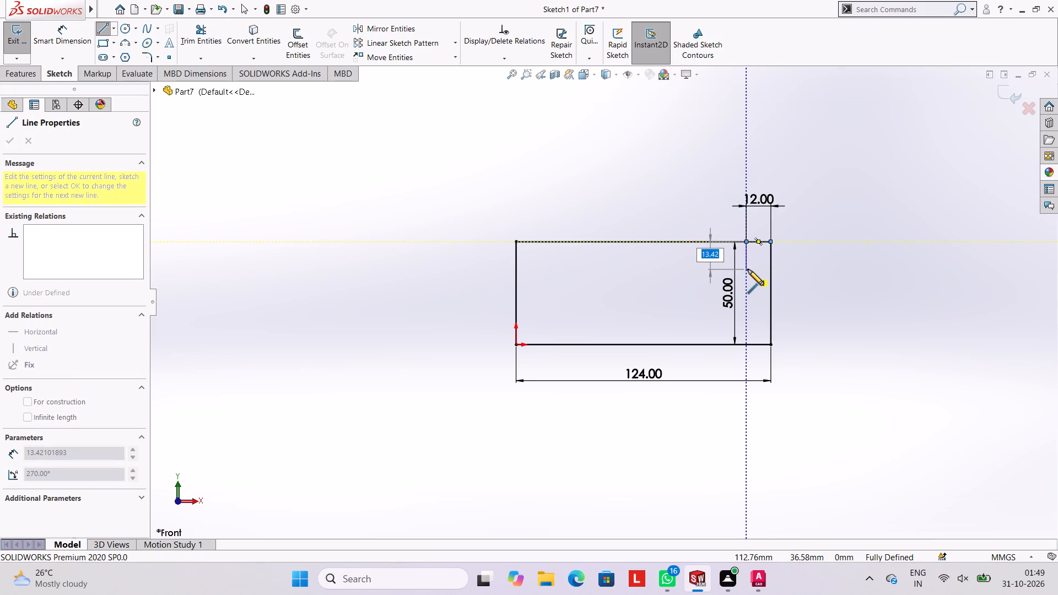
text(12)
key(Return)
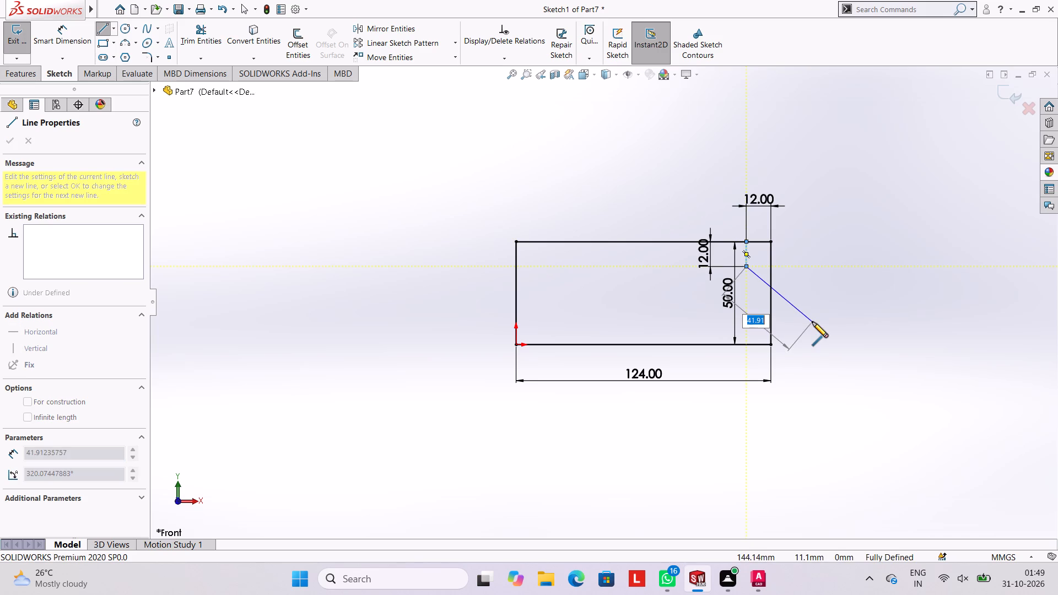
key(Escape)
key(Escape)
key(Escape)
key(Escape)
key(Escape)
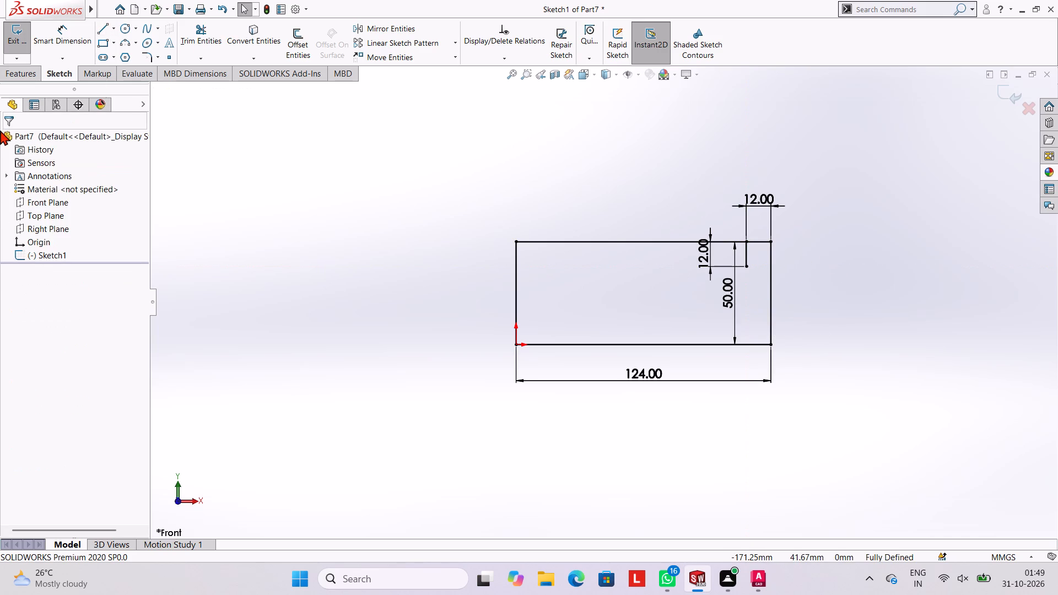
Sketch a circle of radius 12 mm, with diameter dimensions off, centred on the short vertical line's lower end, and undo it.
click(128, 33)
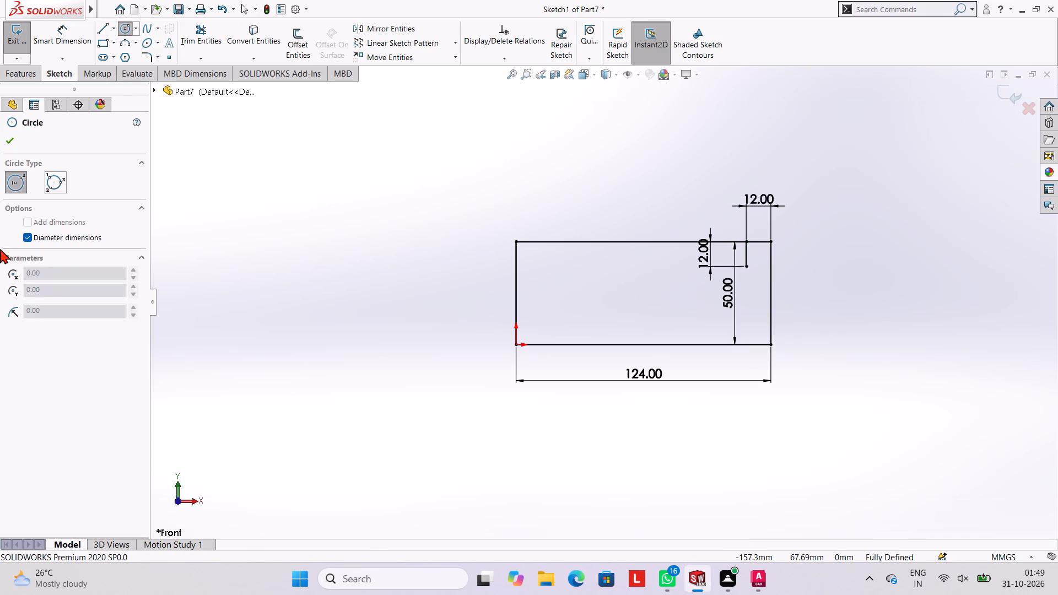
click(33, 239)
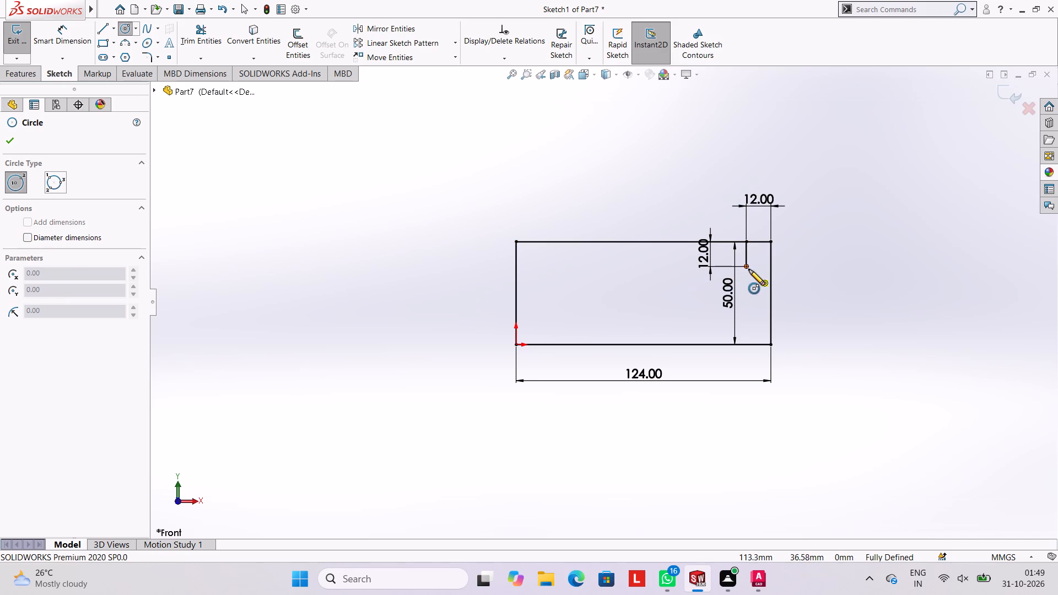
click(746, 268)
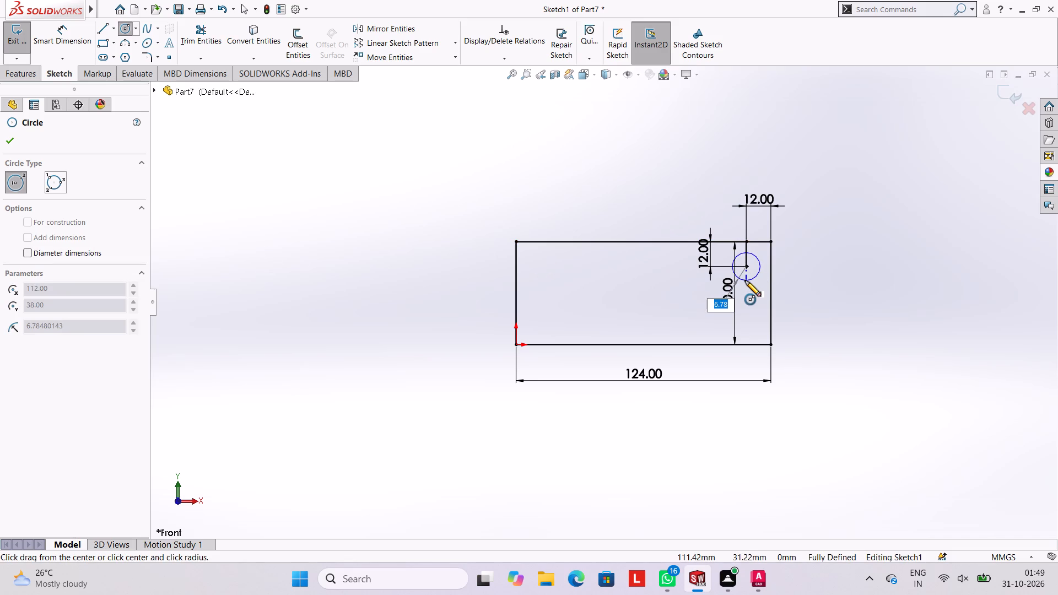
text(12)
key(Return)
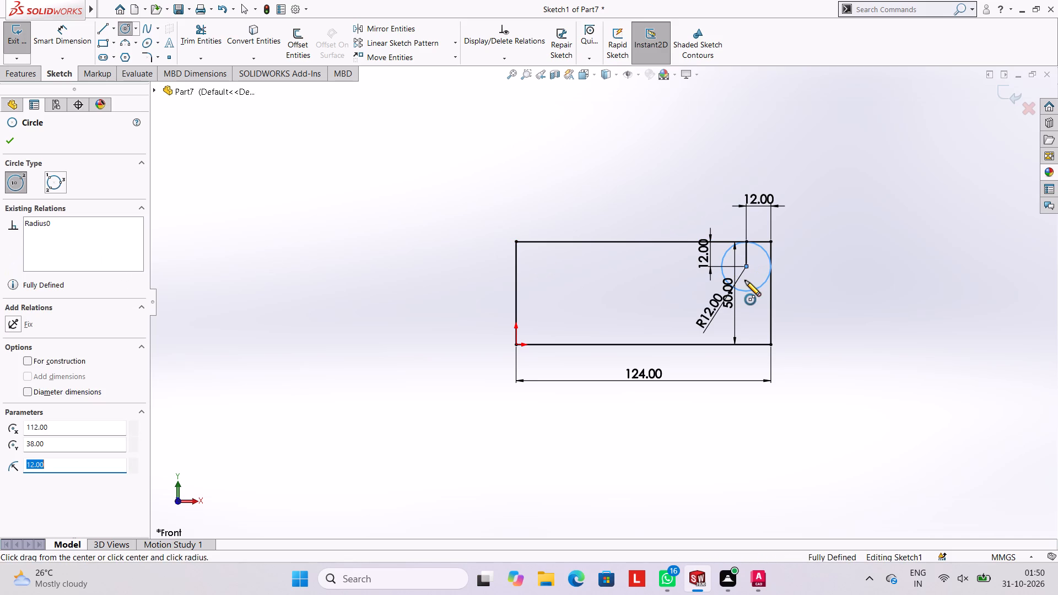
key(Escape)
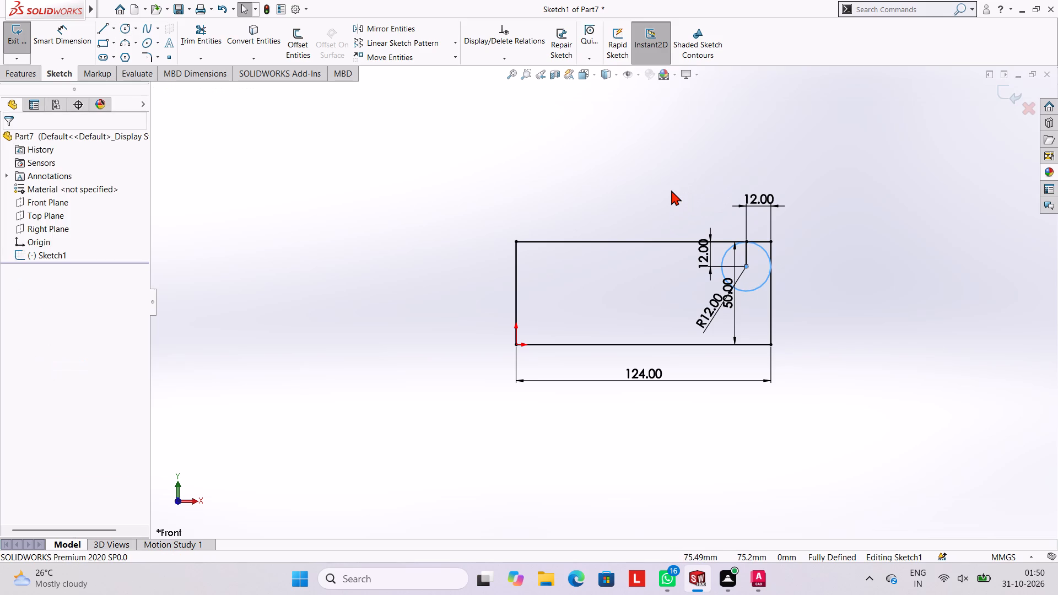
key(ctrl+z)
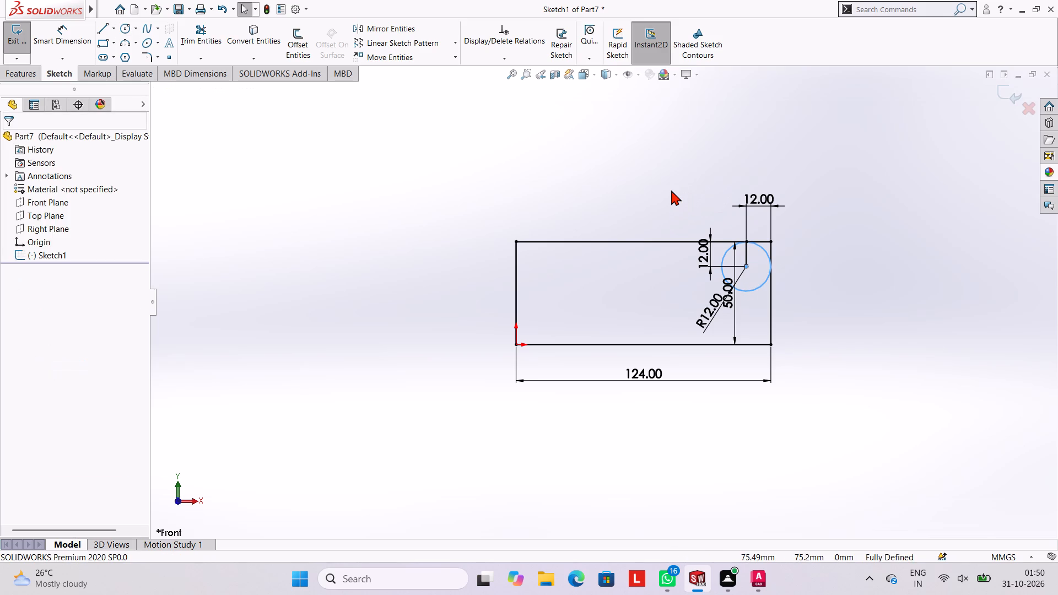
Undo the 12 mm radius circle and the two short 12 mm lines at the rectangle's upper-right corner.
key(ctrl+z)
key(ctrl+z)
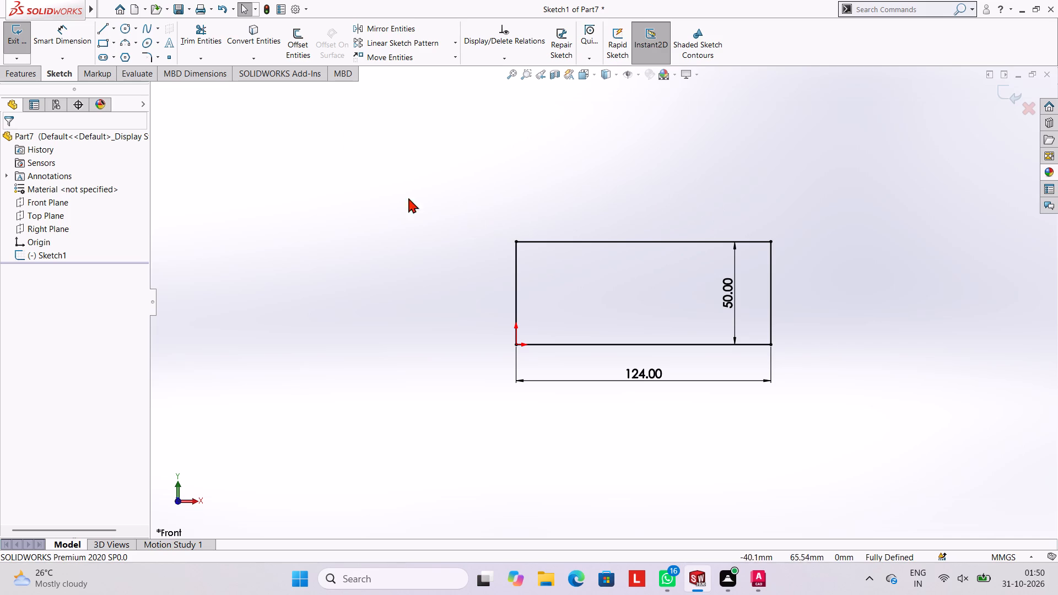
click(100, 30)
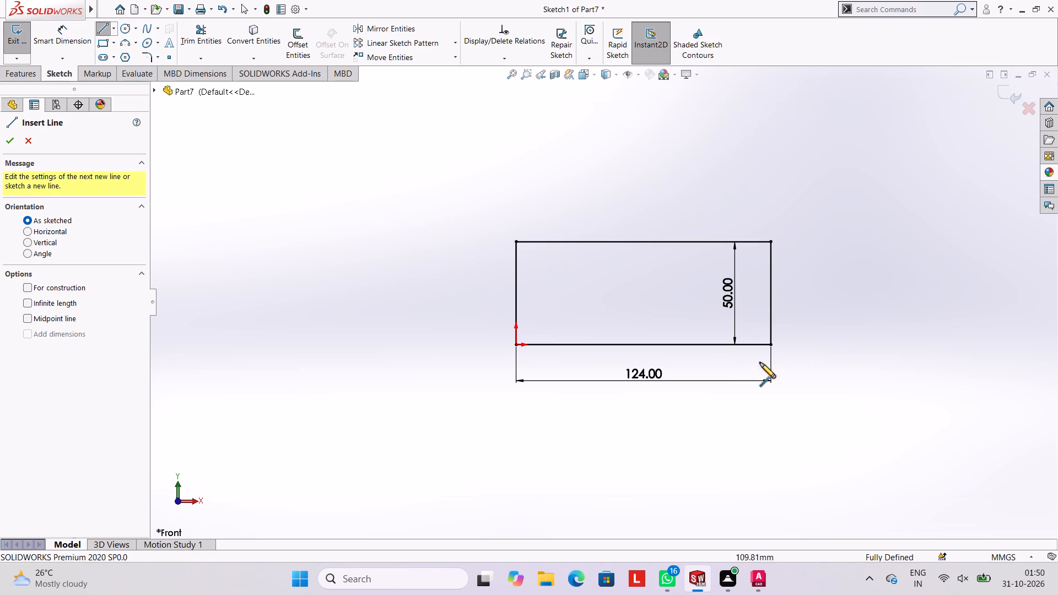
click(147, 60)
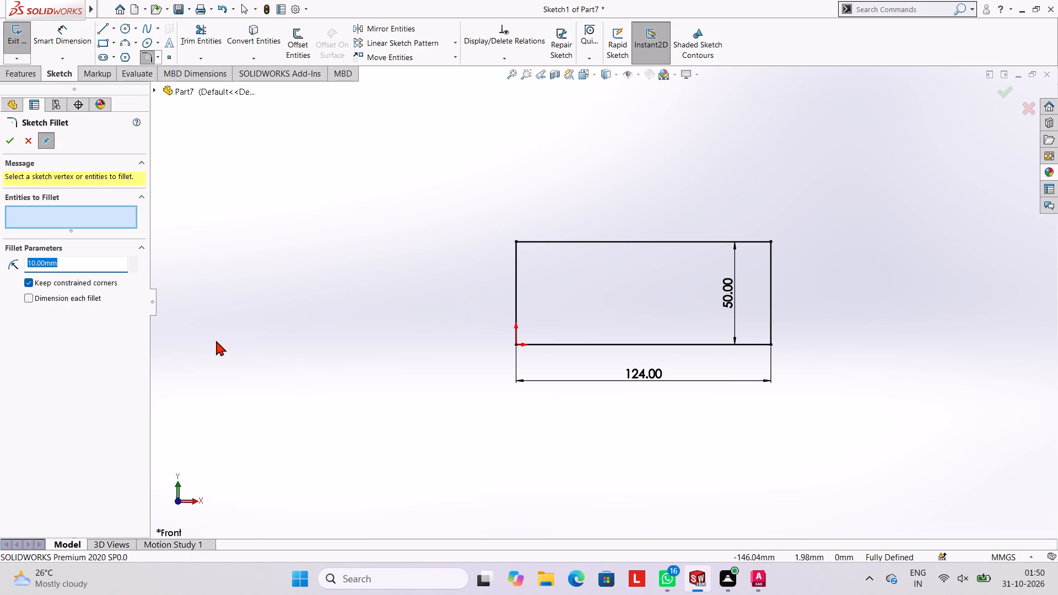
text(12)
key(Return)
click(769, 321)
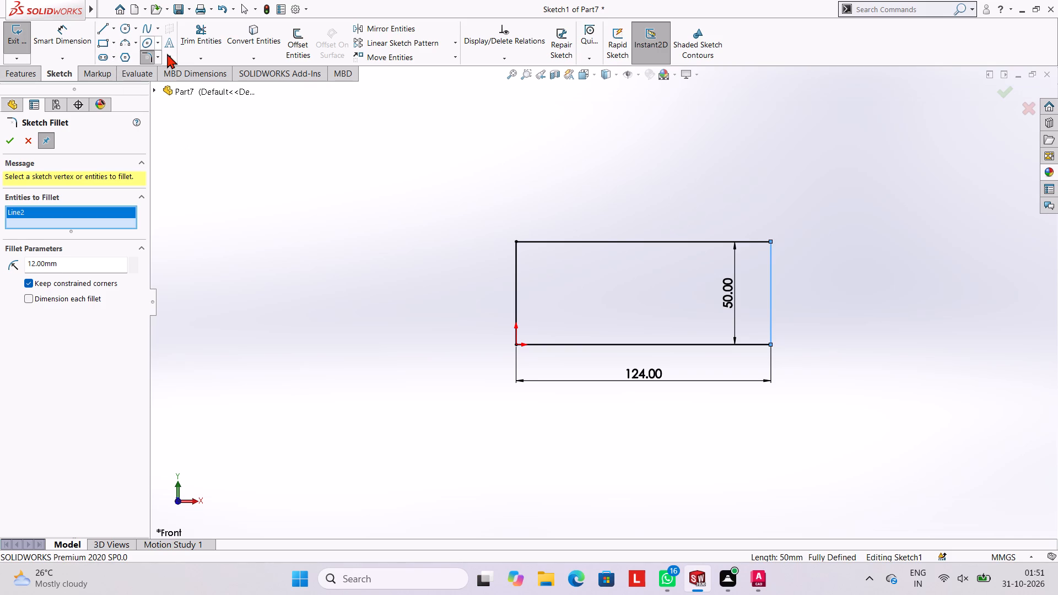
Draw a 12 mm line down the rectangle's right edge from its upper-right corner.
click(99, 26)
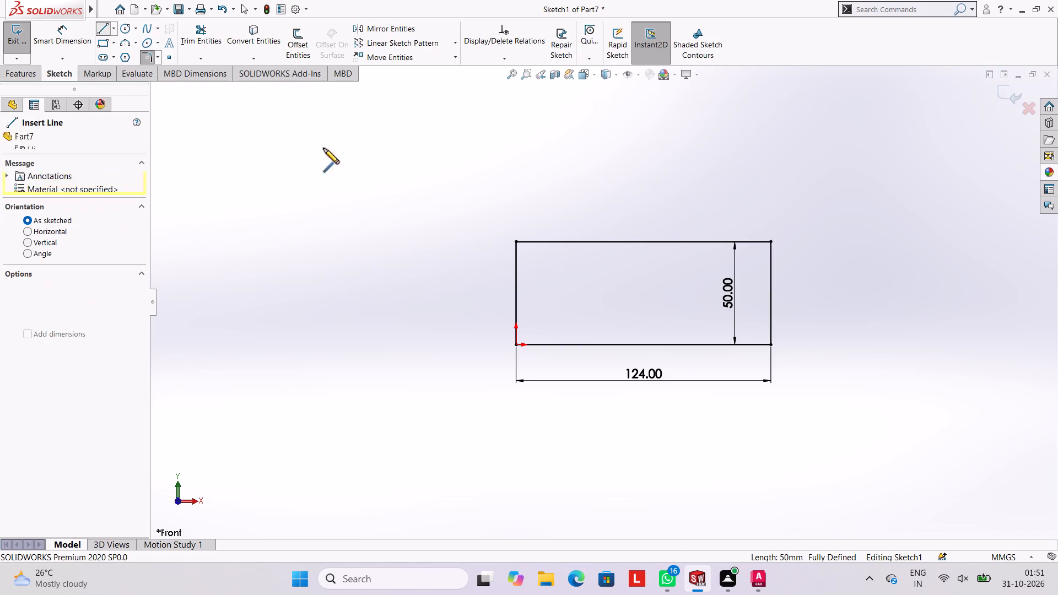
click(770, 240)
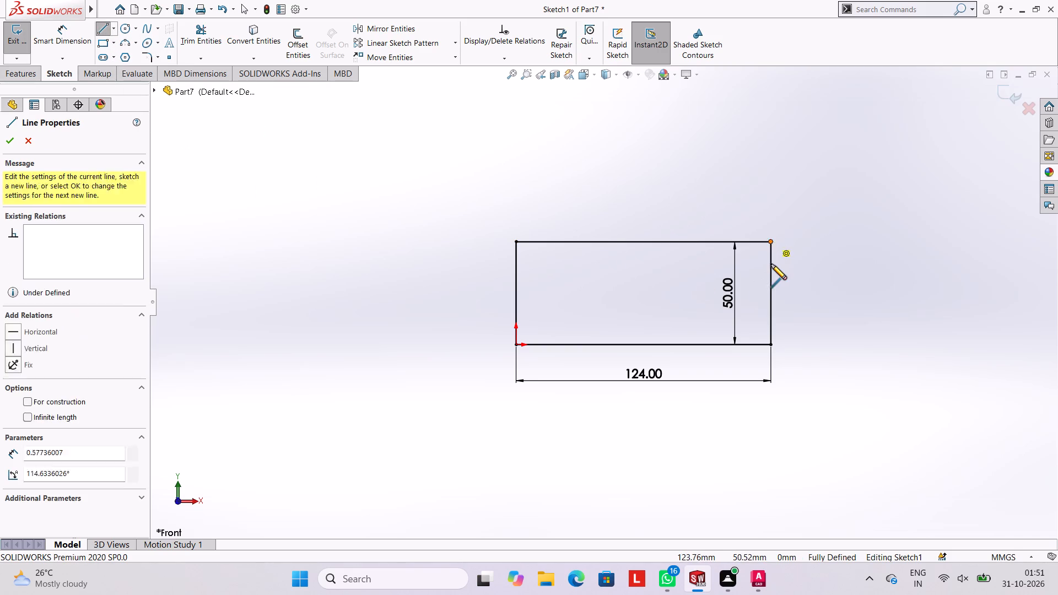
text(12)
key(Return)
key(Escape)
key(Escape)
key(Escape)
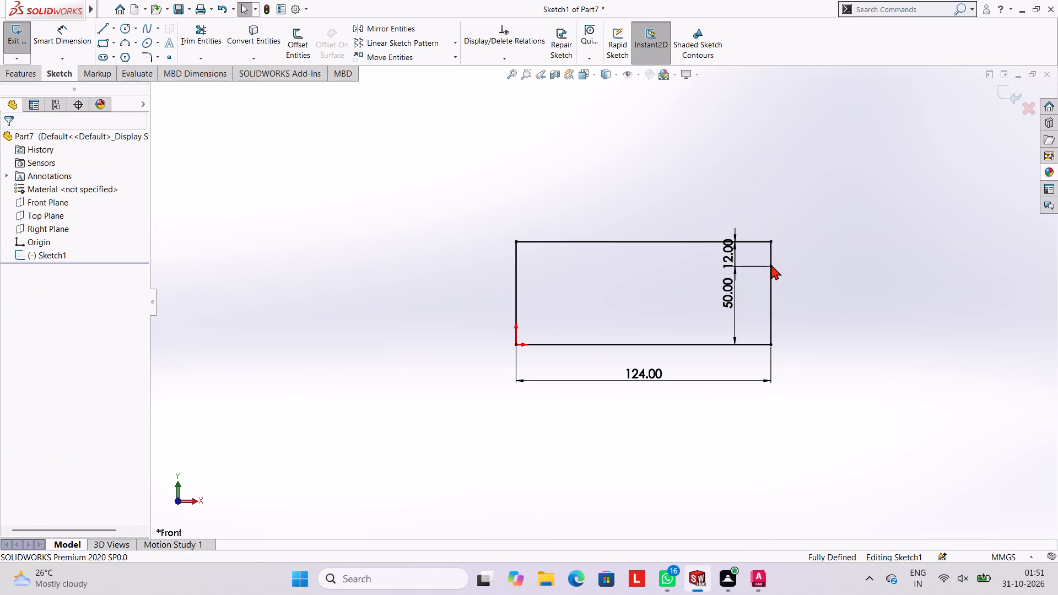
Sketch a circle of radius 12 mm centred on the lower end of the short line on the right edge.
click(128, 27)
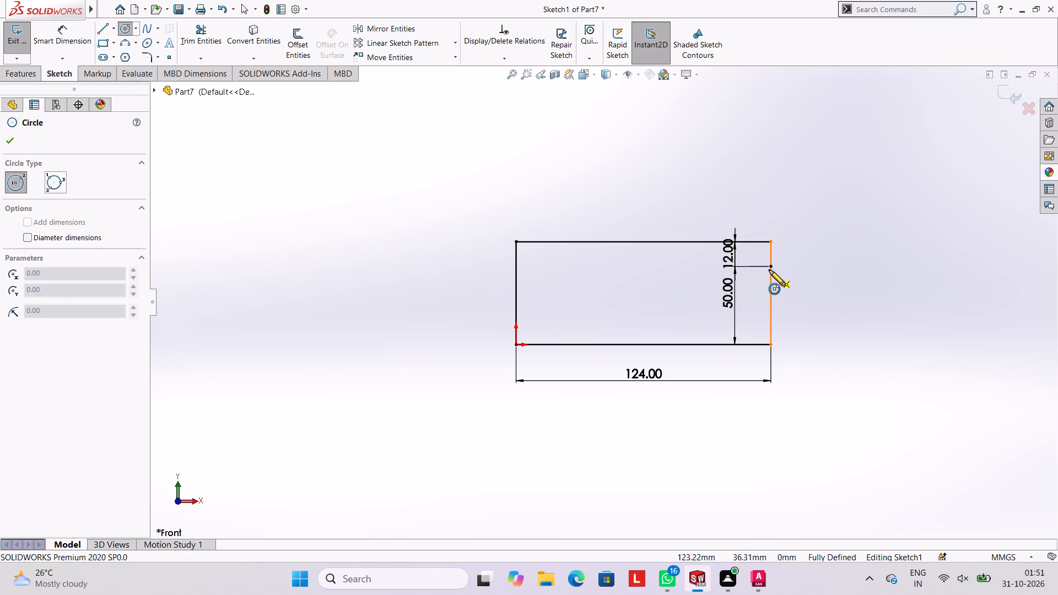
click(771, 266)
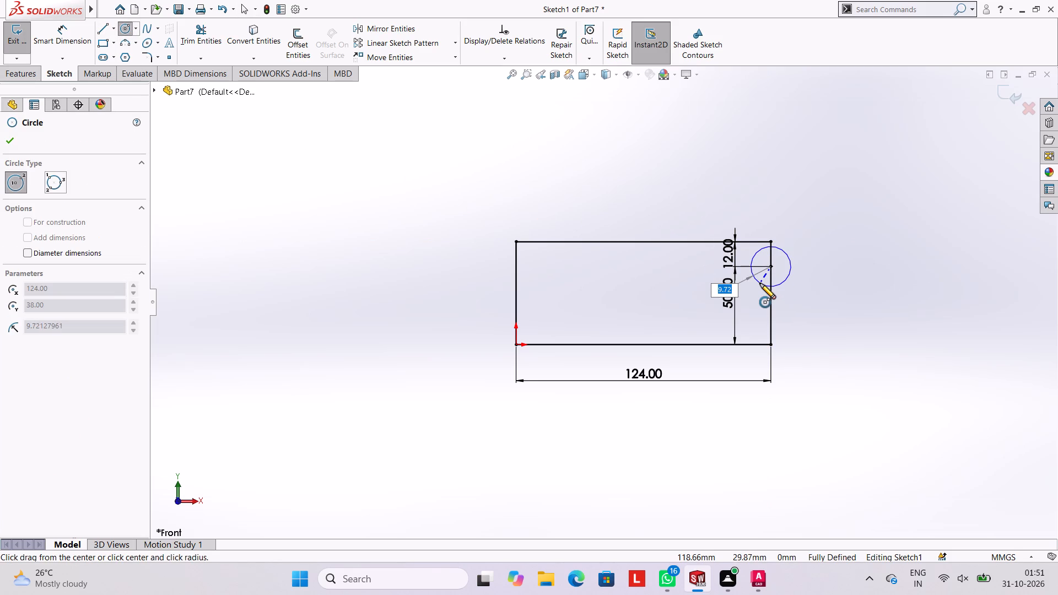
text(12)
key(Return)
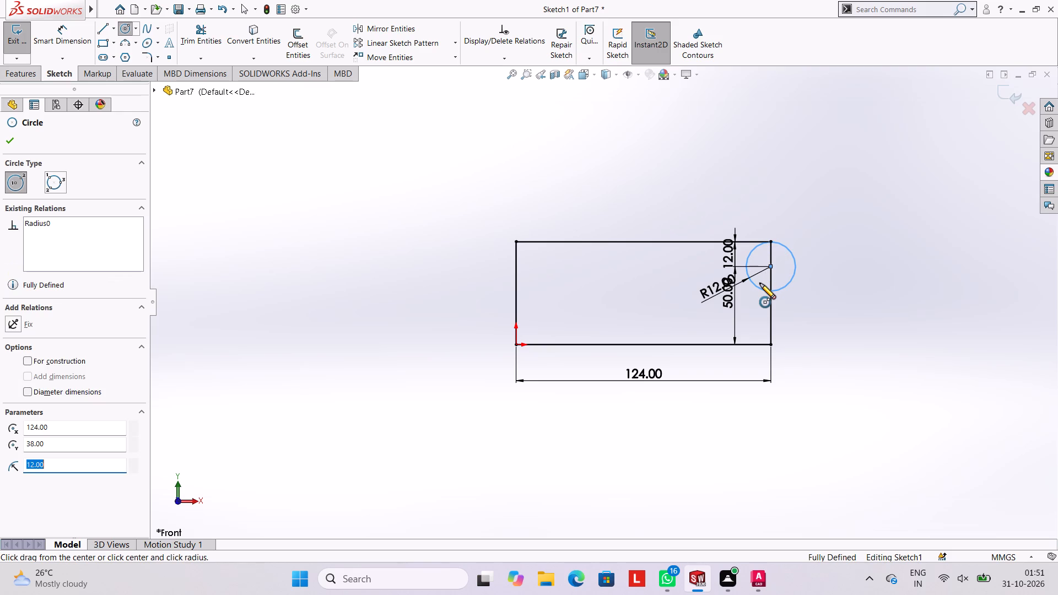
key(Escape)
key(Escape)
key(Escape)
Draw a 12 mm line up the rectangle's right edge from its lower-right corner.
click(105, 26)
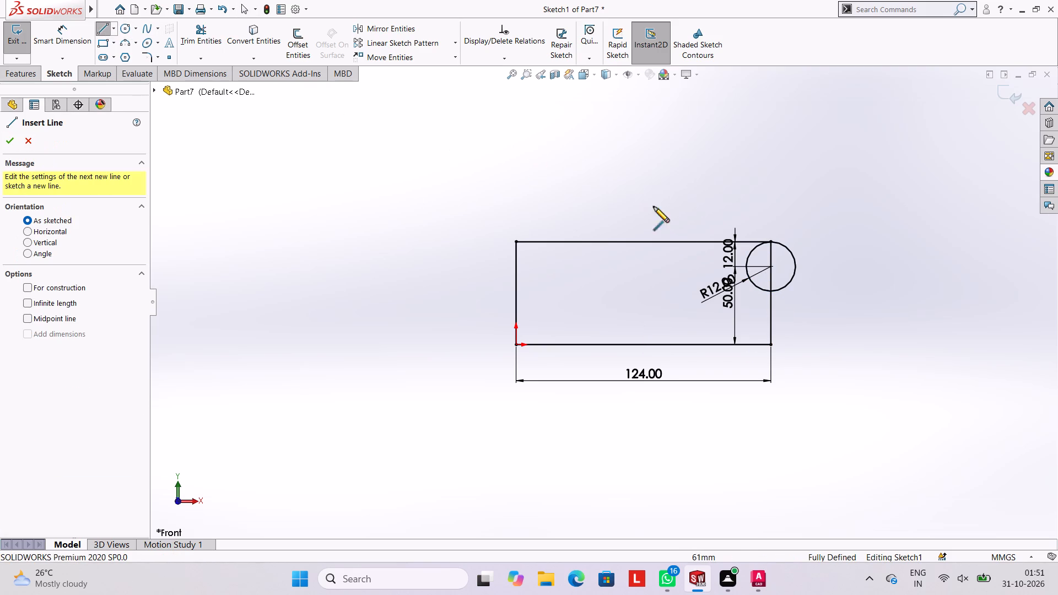
click(771, 345)
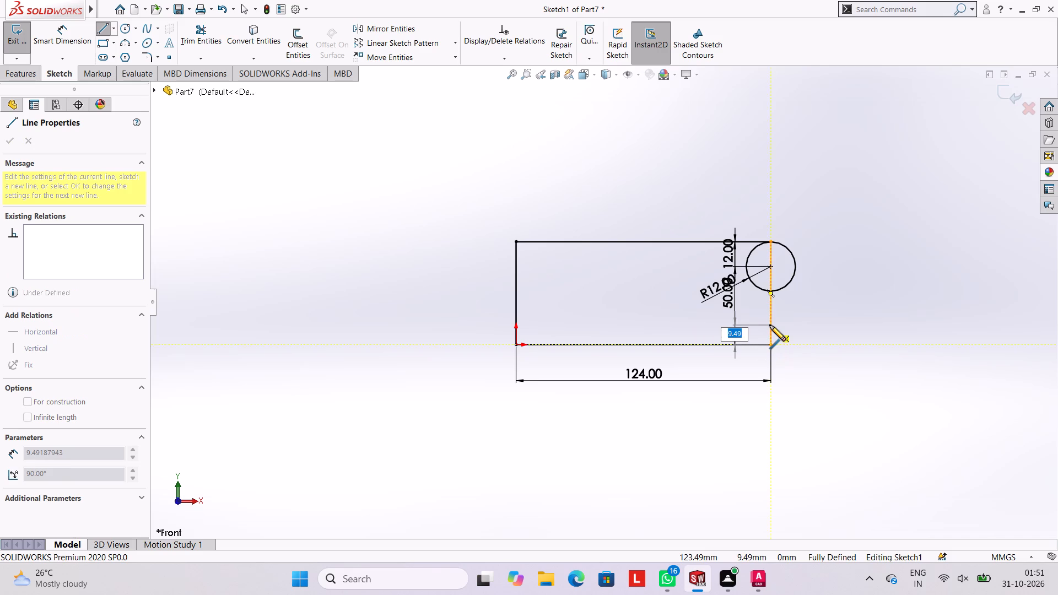
text(12)
key(Return)
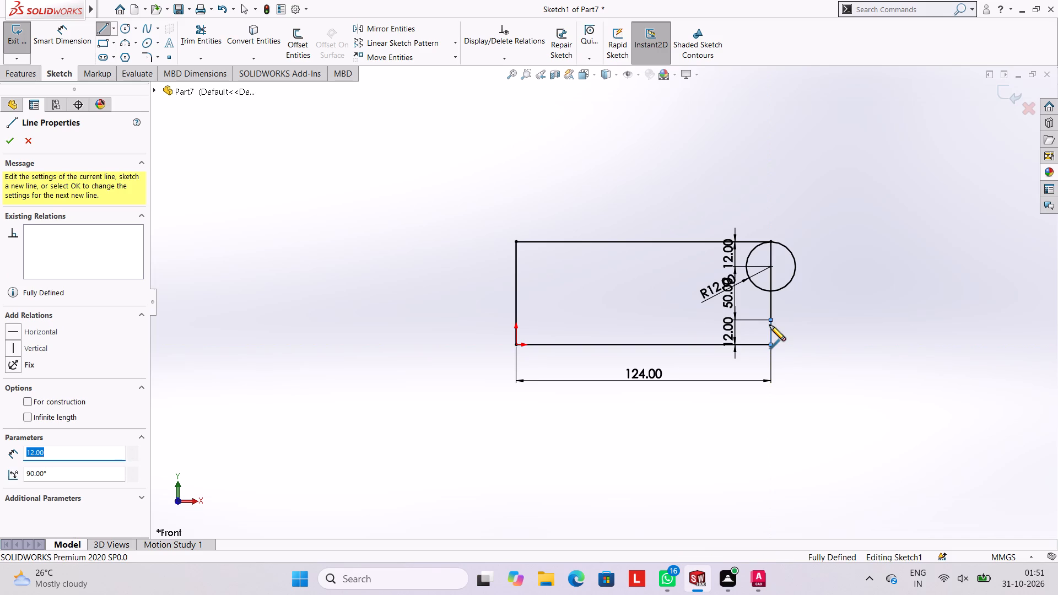
key(Escape)
key(Escape)
key(Escape)
key(Escape)
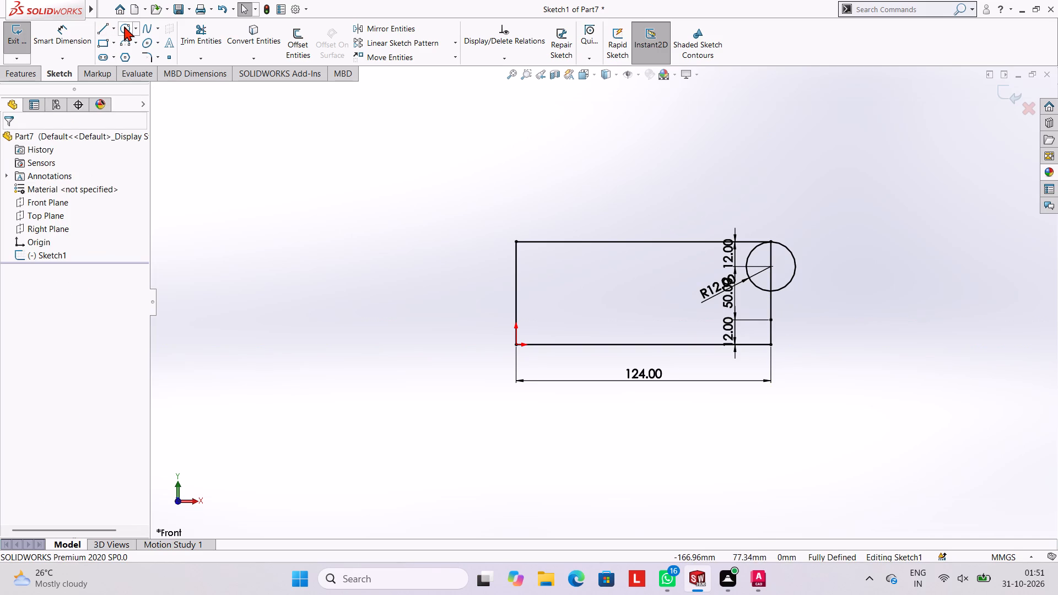
Sketch a second circle of radius 12 mm centred on the upper end of the lower short line.
click(124, 26)
click(771, 320)
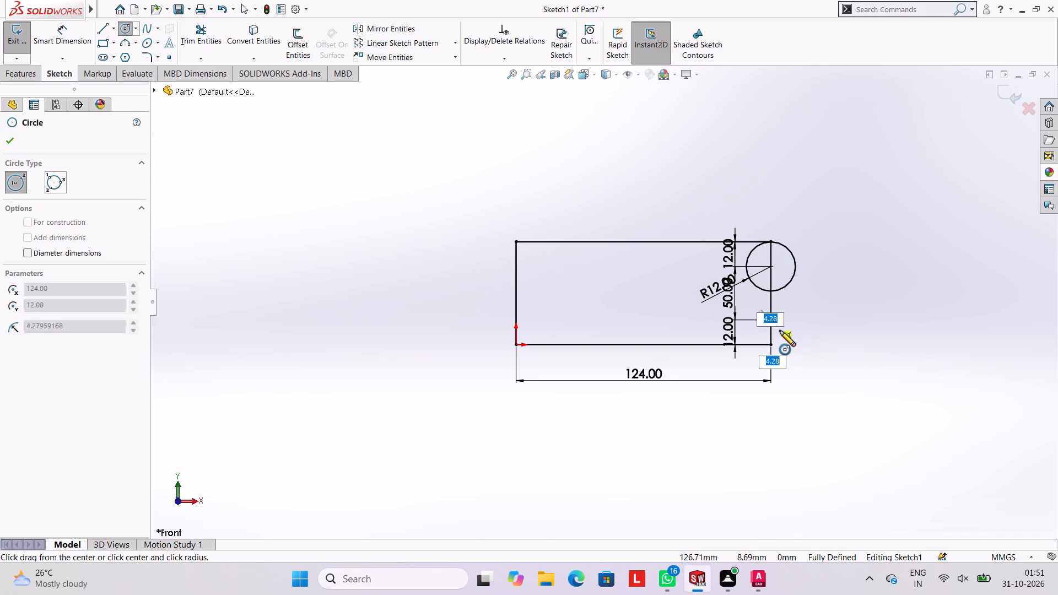
text(12)
key(Return)
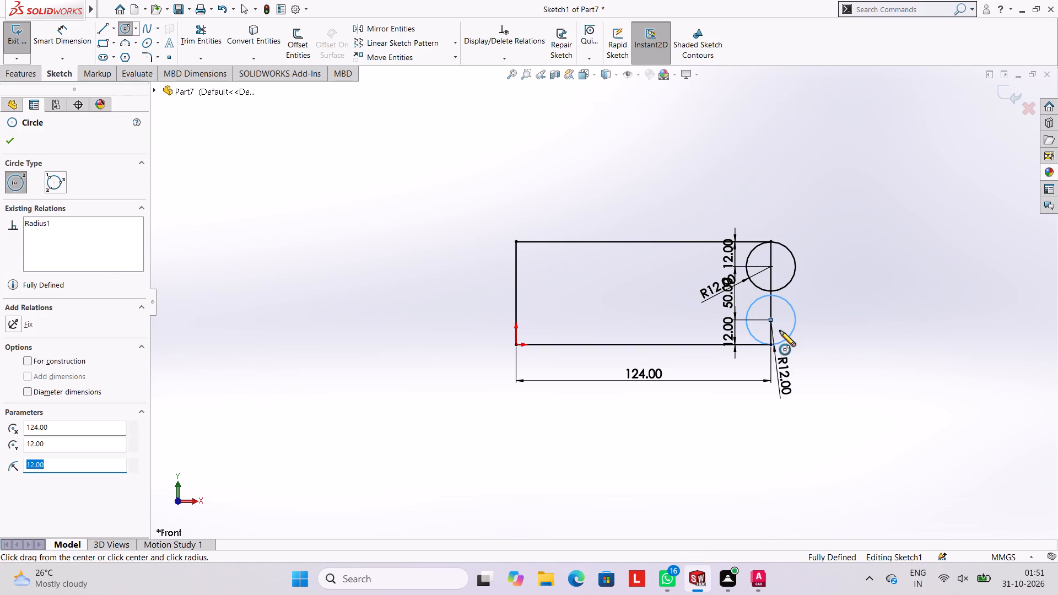
key(Escape)
key(Escape)
key(Escape)
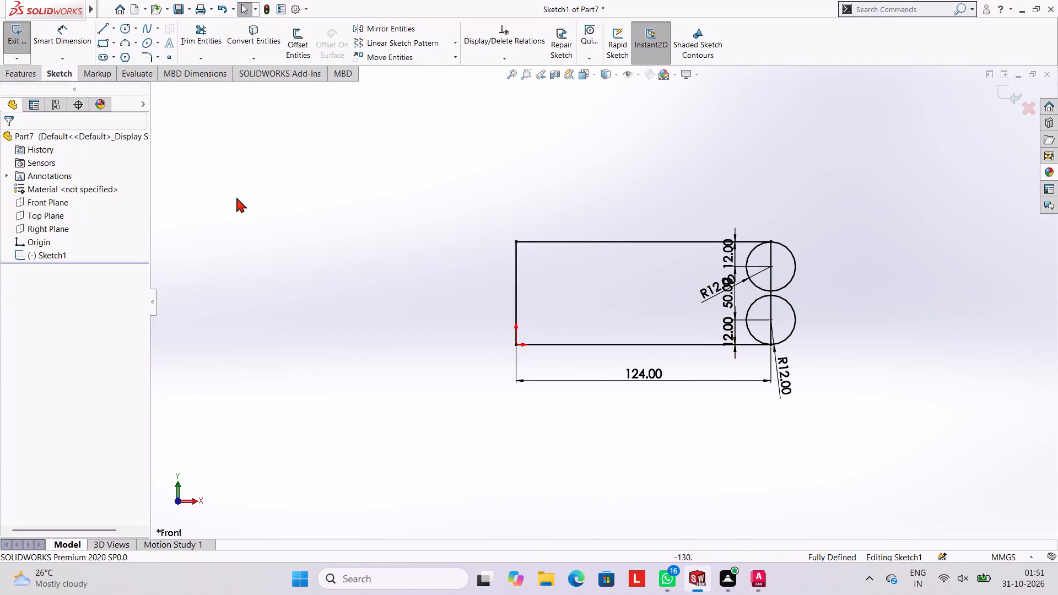
Join the rightmost points of the two circles with a 26 mm vertical line.
click(102, 28)
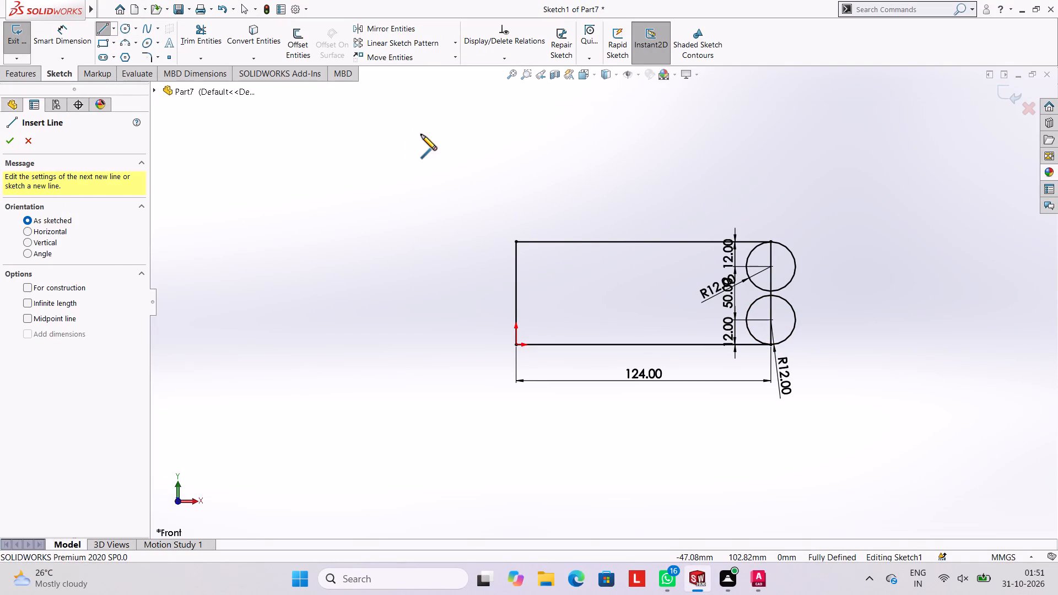
click(796, 266)
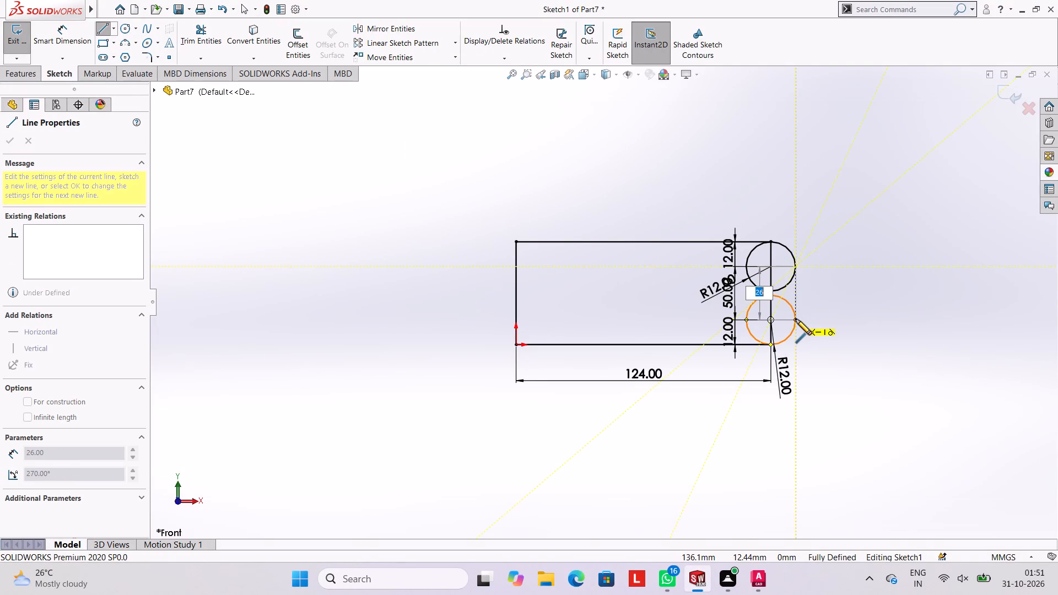
click(796, 320)
key(Escape)
key(Escape)
key(Escape)
key(Escape)
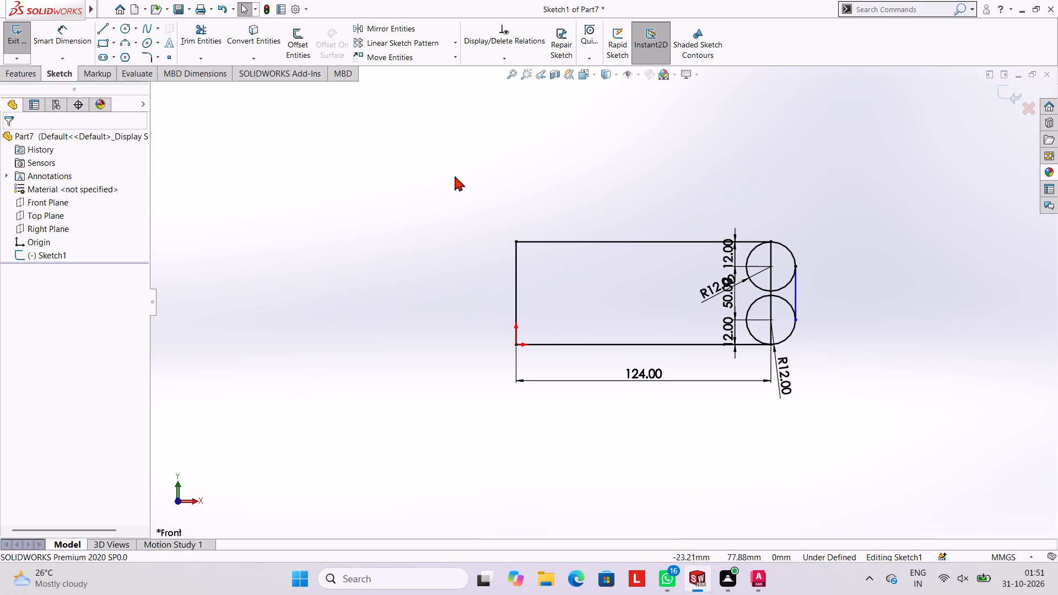
key(Escape)
key(Escape)
Trim away the upper circle's left half inside the rectangle and delete its 12 mm radius dimension.
click(202, 29)
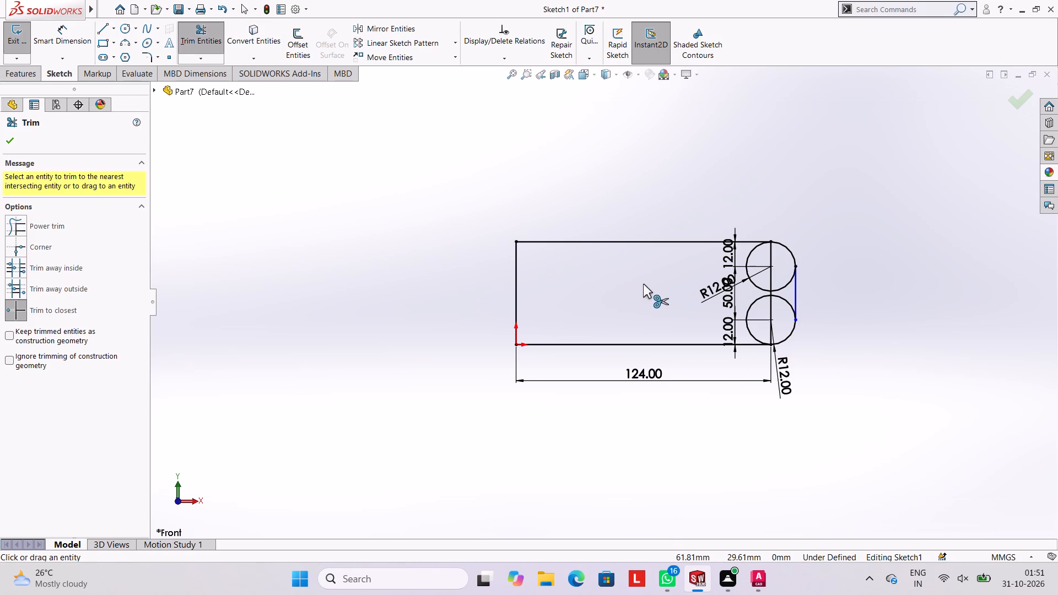
click(746, 256)
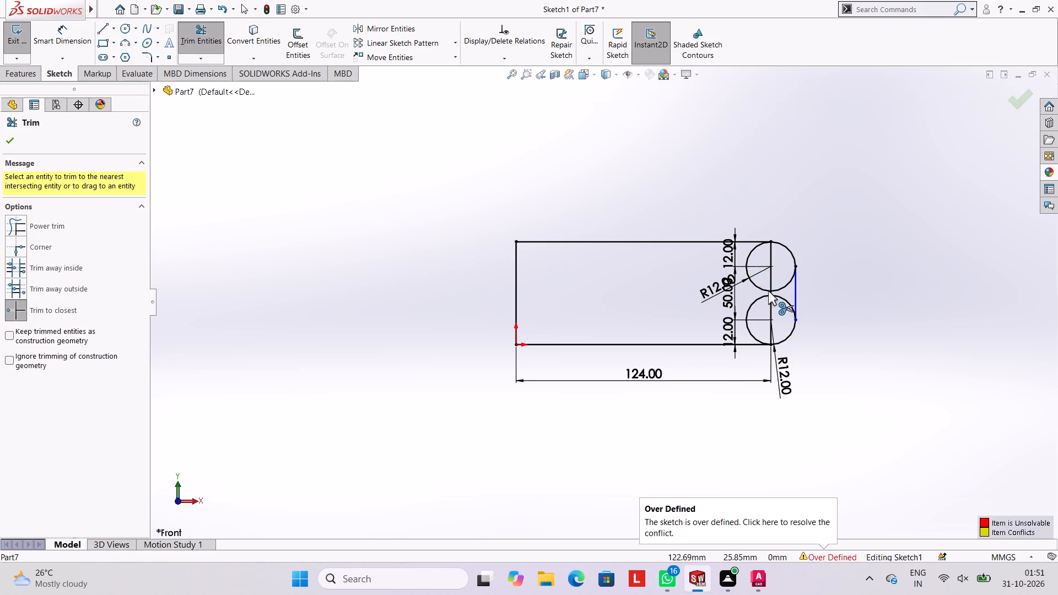
key(Escape)
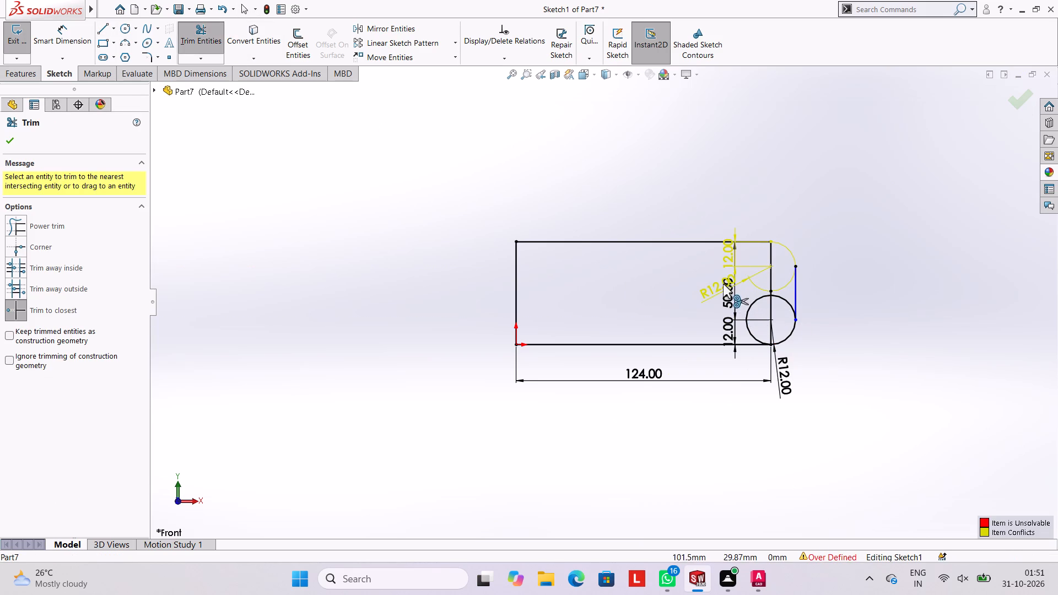
right_click(712, 286)
key(Escape)
key(Escape)
right_click(711, 289)
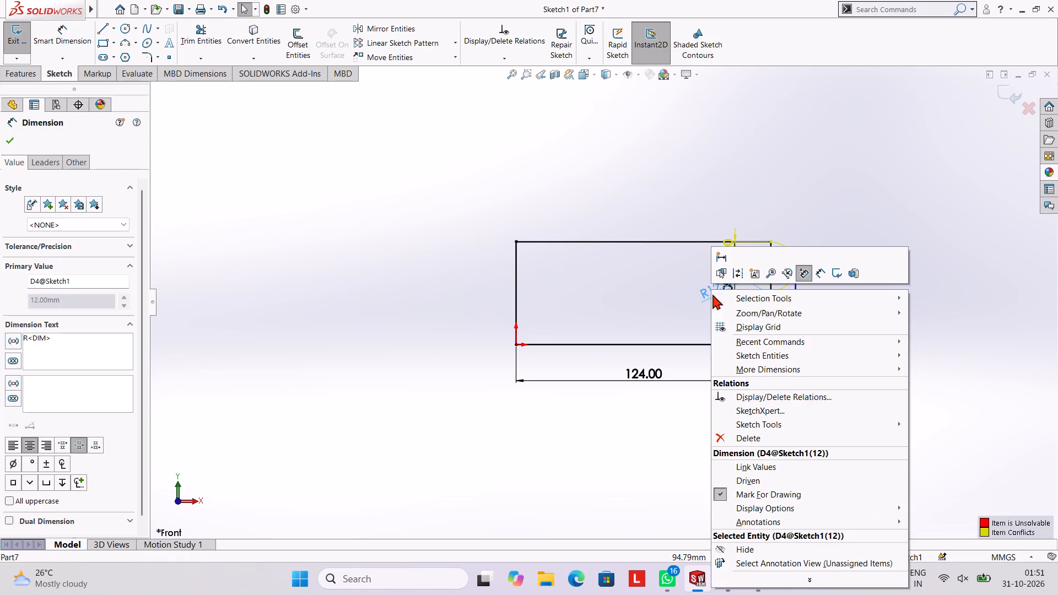
click(738, 432)
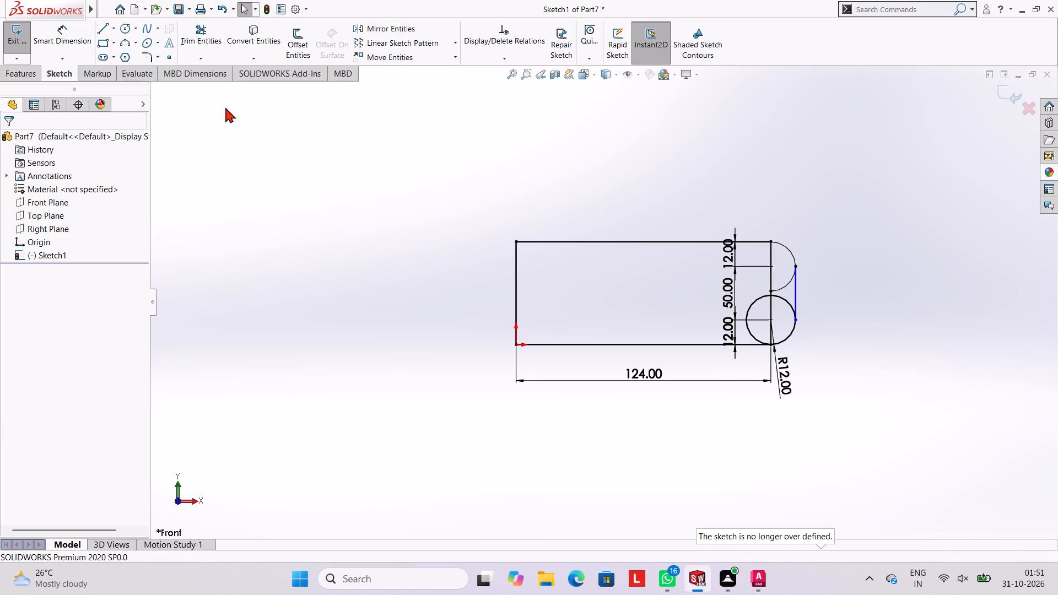
Trim away the lower-right quarter of the upper circle, keeping only its upper-right corner arc.
click(195, 31)
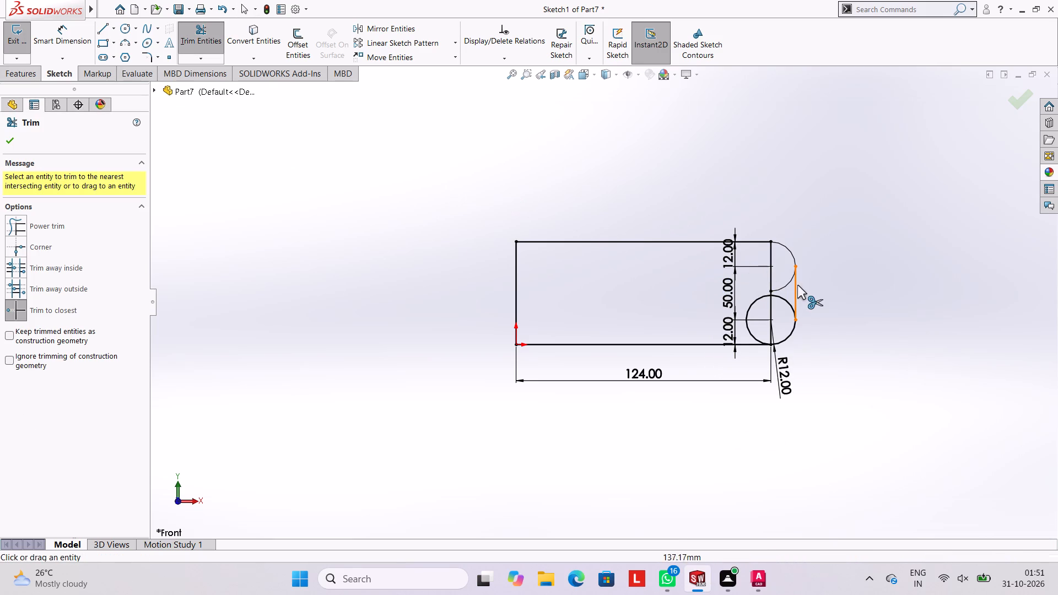
click(789, 285)
key(Escape)
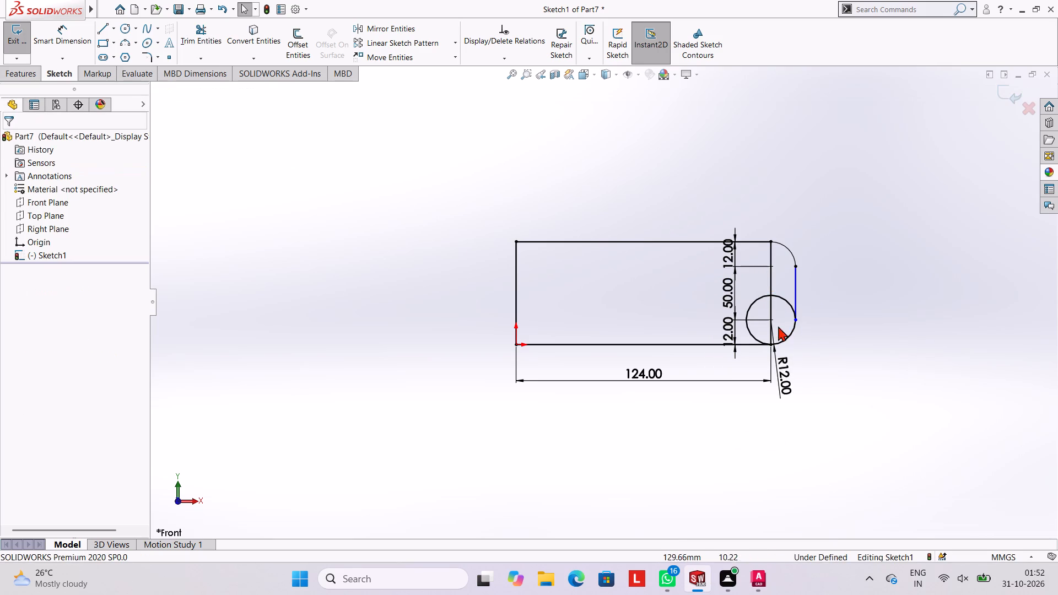
key(Escape)
key(Escape)
Trim the lower circle down to its lower-right quarter arc and delete its 12 mm radius dimension.
click(199, 37)
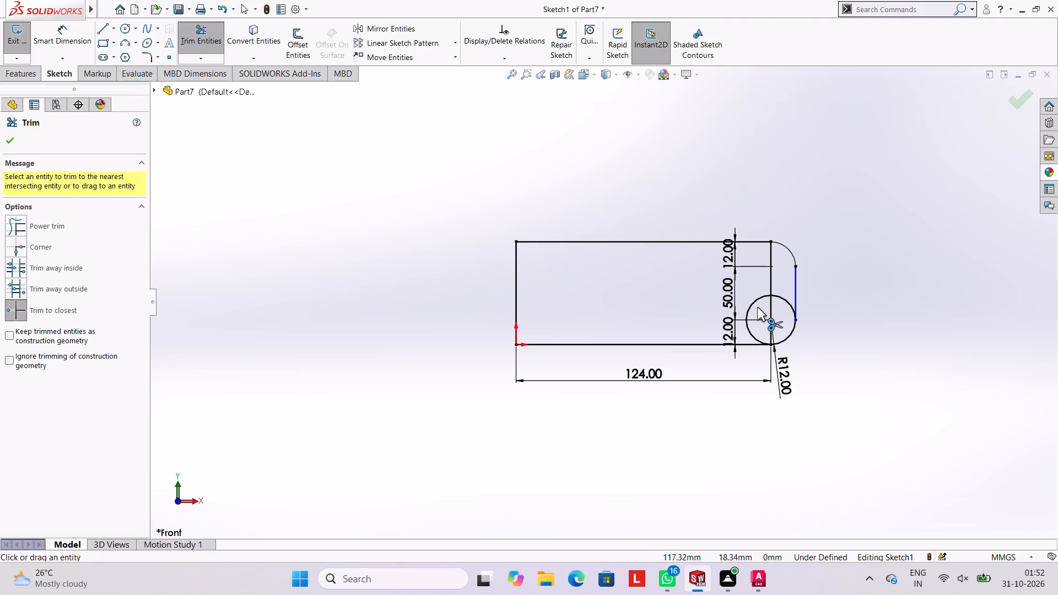
click(751, 305)
click(785, 298)
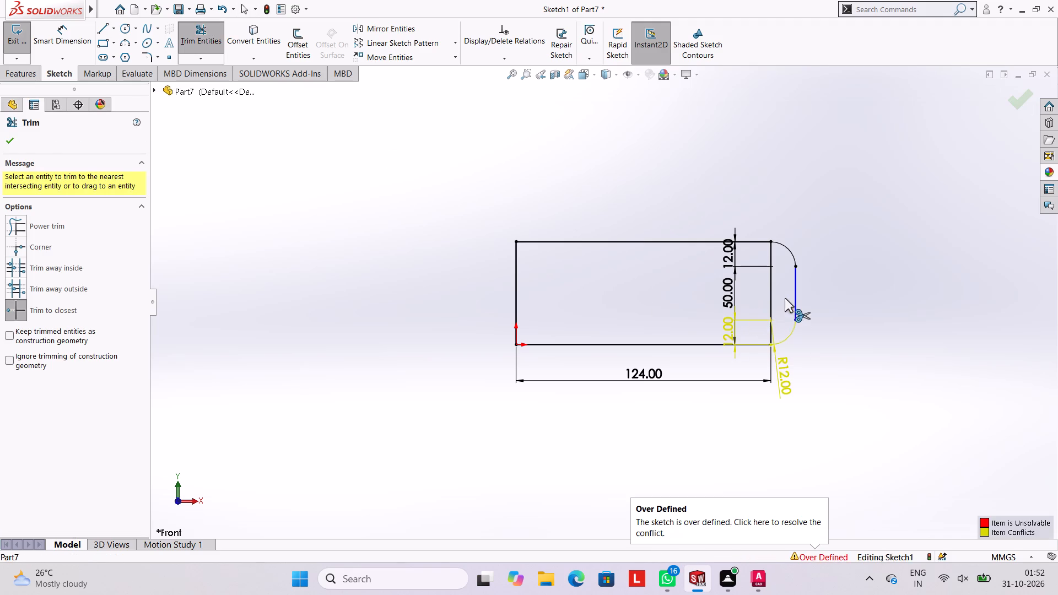
key(Escape)
key(Escape)
right_click(788, 371)
click(808, 444)
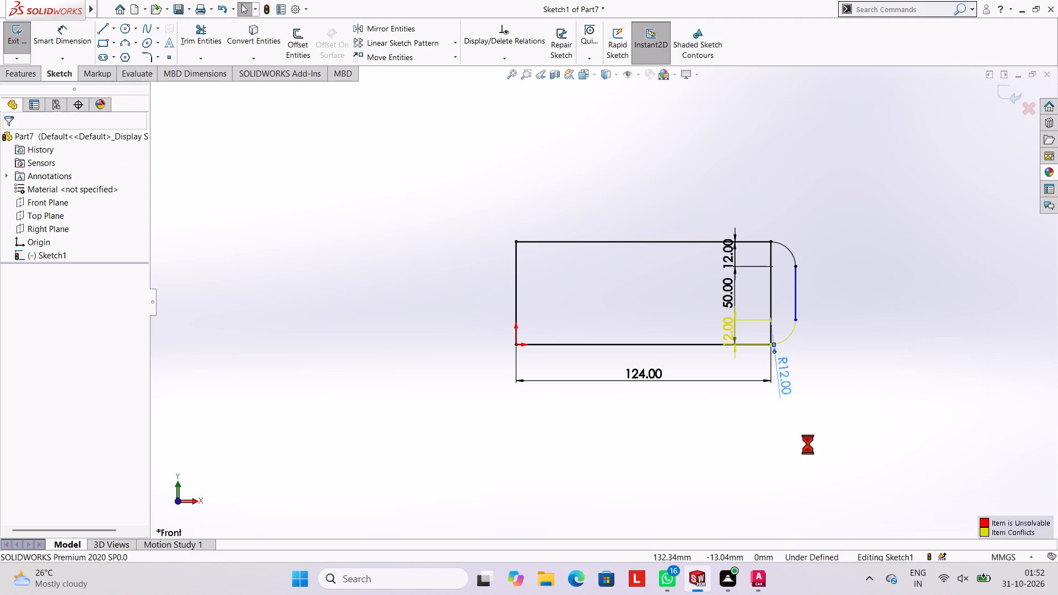
key(Escape)
key(Escape)
key(Escape)
Add tangent relations between the outer vertical line at the rectangle's right end and both the upper and lower corner arcs.
scroll(849, 294, down, 4)
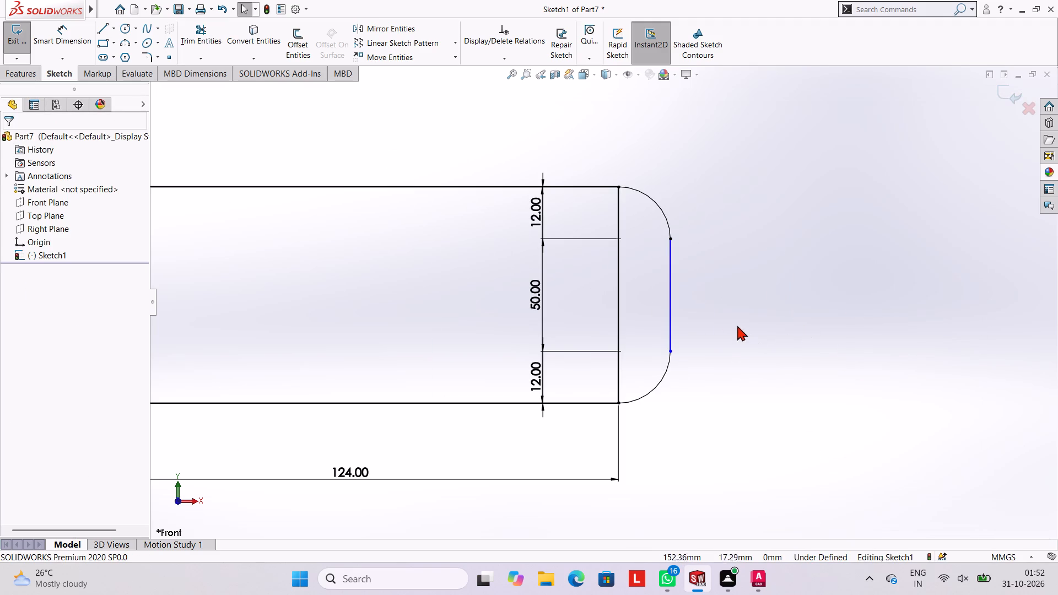
key(Escape)
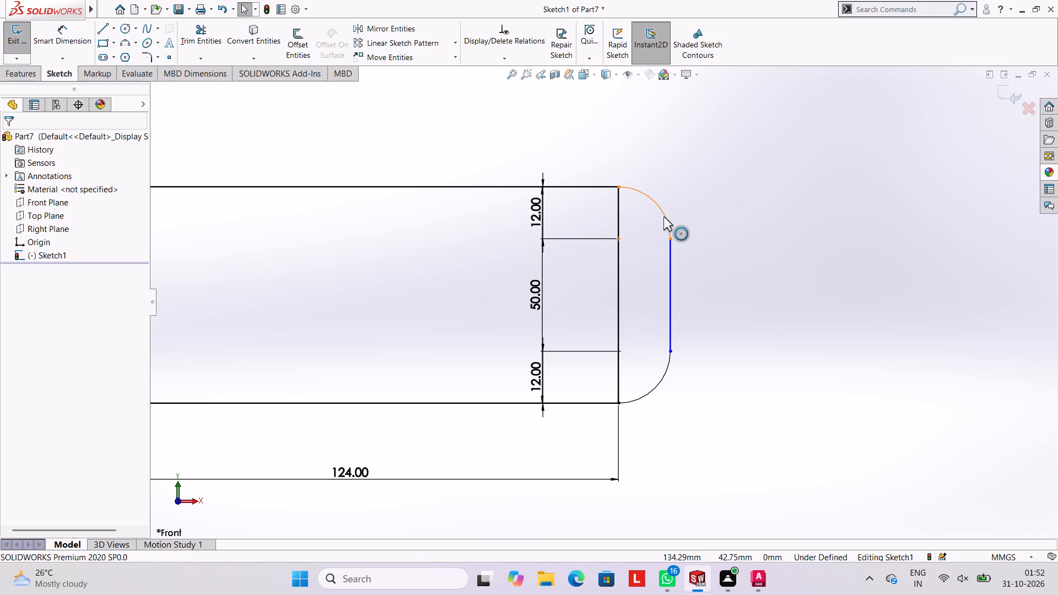
click(663, 217)
ctrl+click(671, 266)
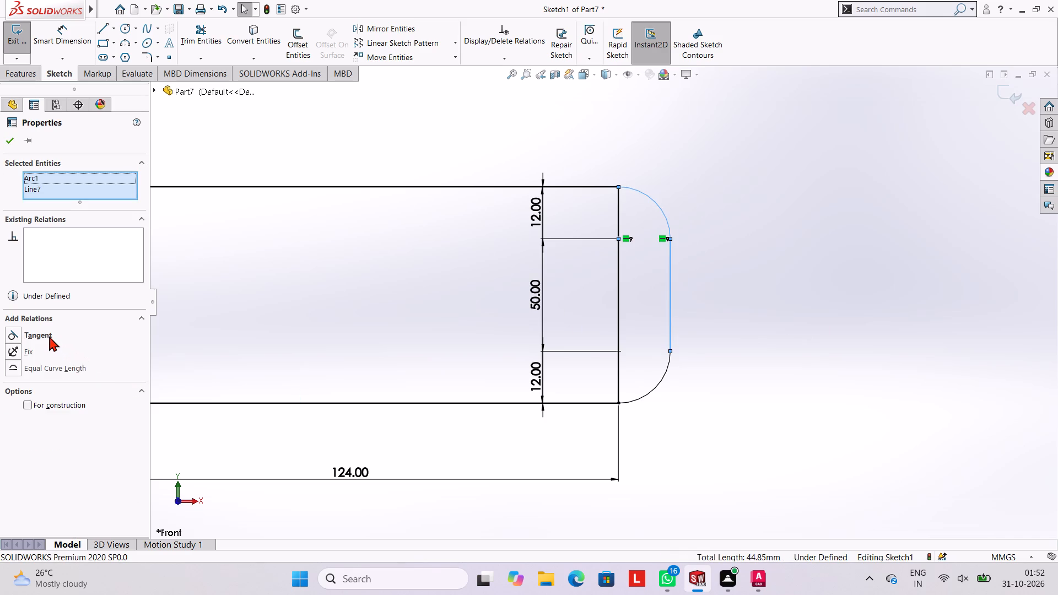
ctrl+click(49, 336)
key(Escape)
key(Escape)
click(668, 332)
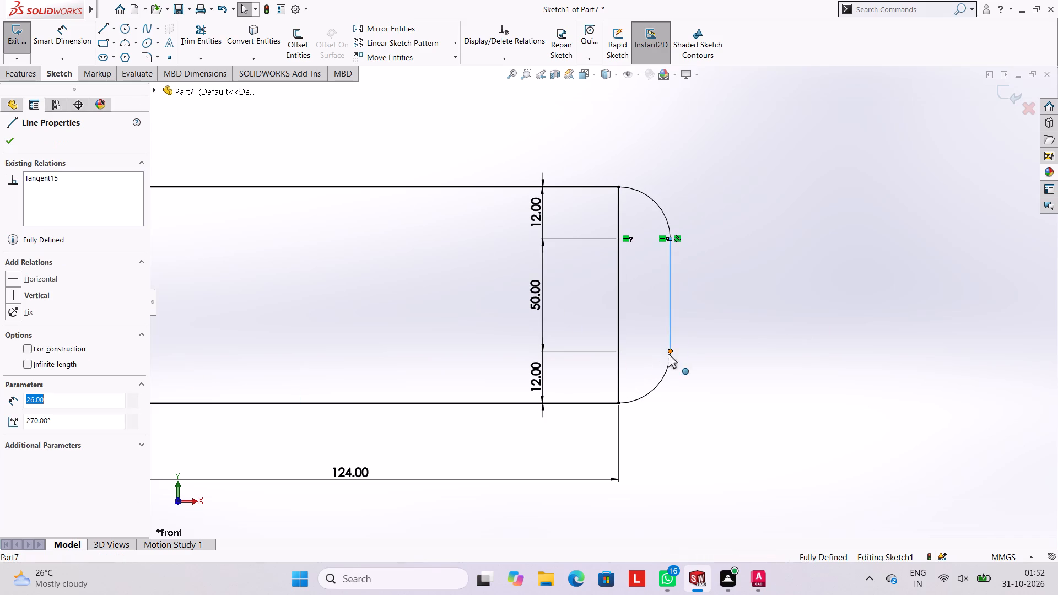
ctrl+click(664, 371)
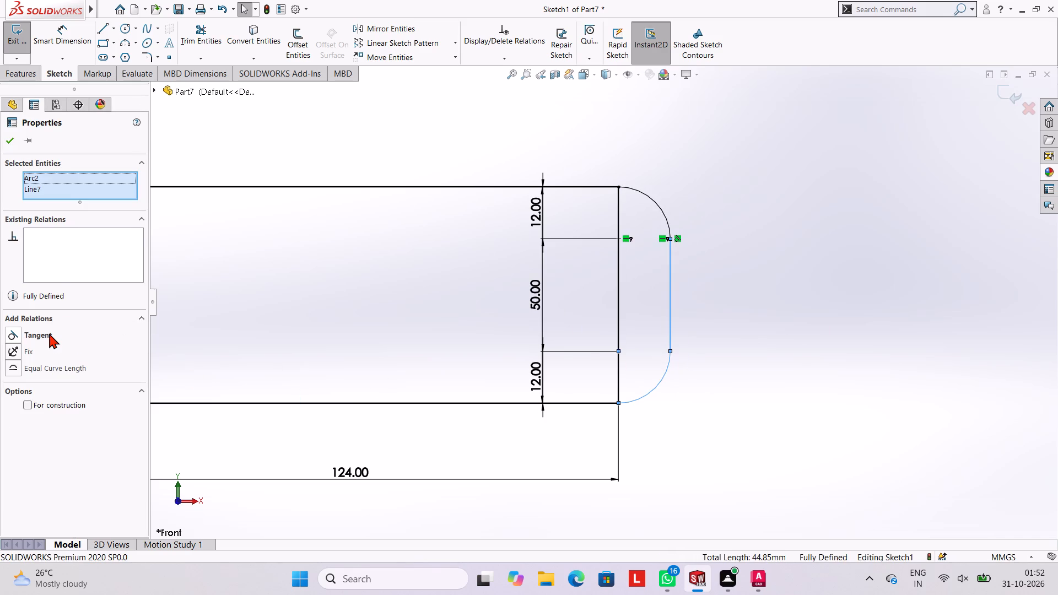
ctrl+click(49, 333)
key(Escape)
key(Escape)
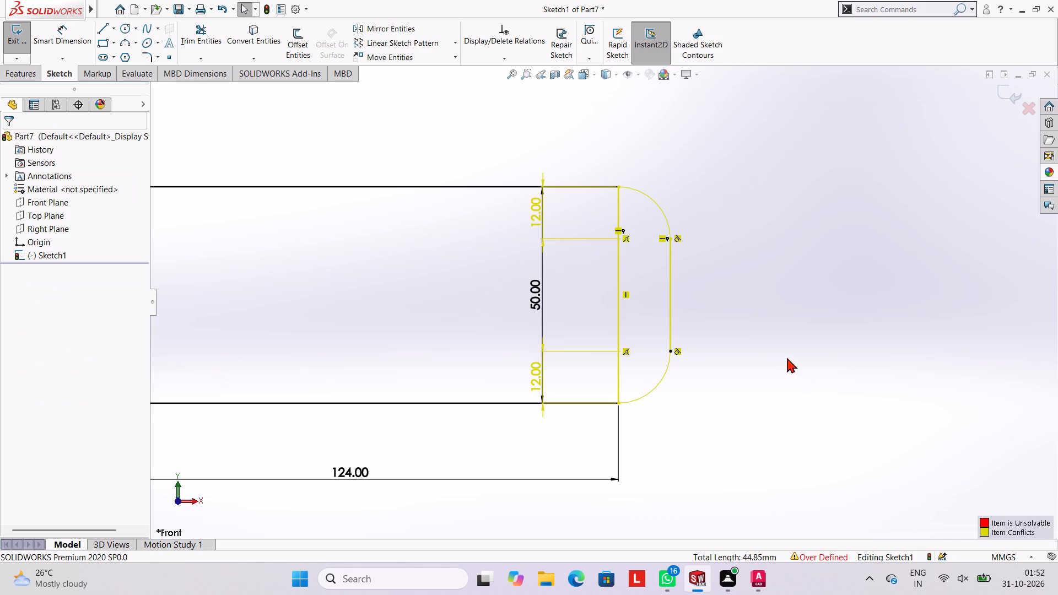
Delete the lower 12 mm vertical dimension at the rectangle's right end.
right_click(540, 371)
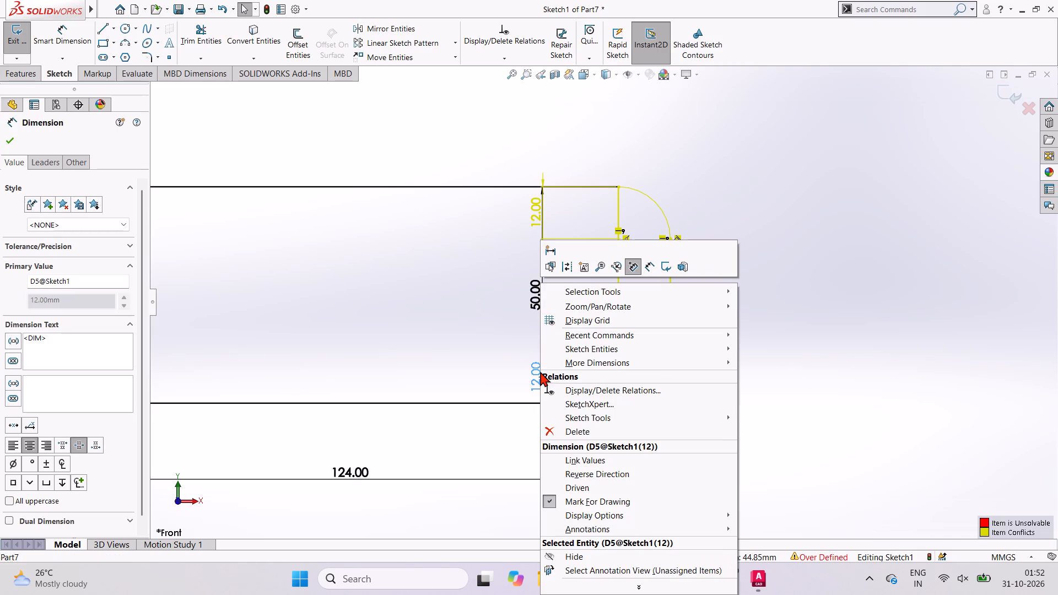
click(584, 426)
Delete the rectangle's right vertical side and the two short line segments overlapping it at the top and bottom.
scroll(552, 290, up, 4)
scroll(544, 279, down, 1)
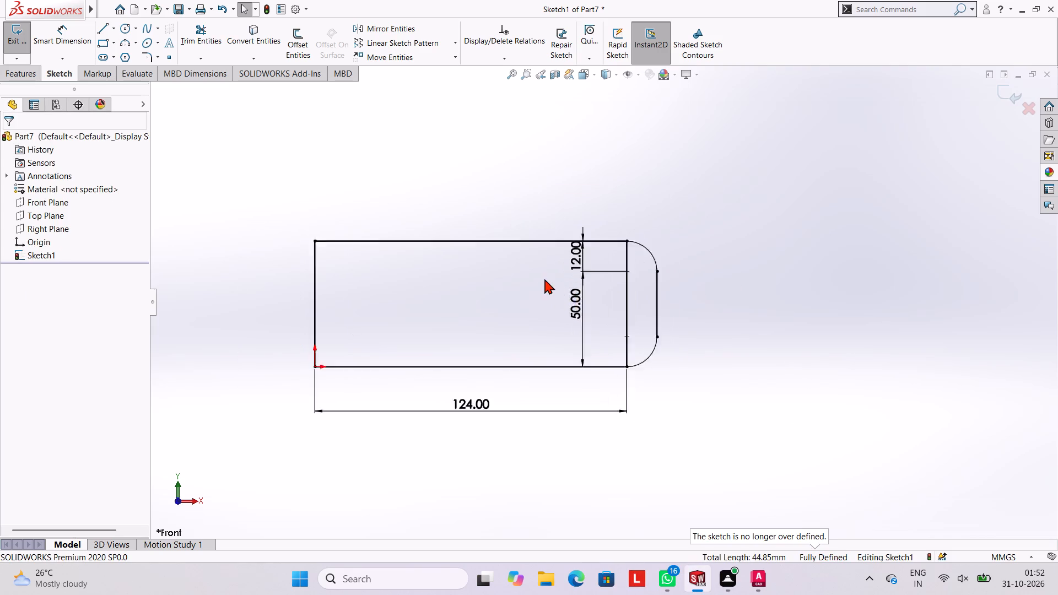
scroll(544, 279, down, 1)
click(644, 301)
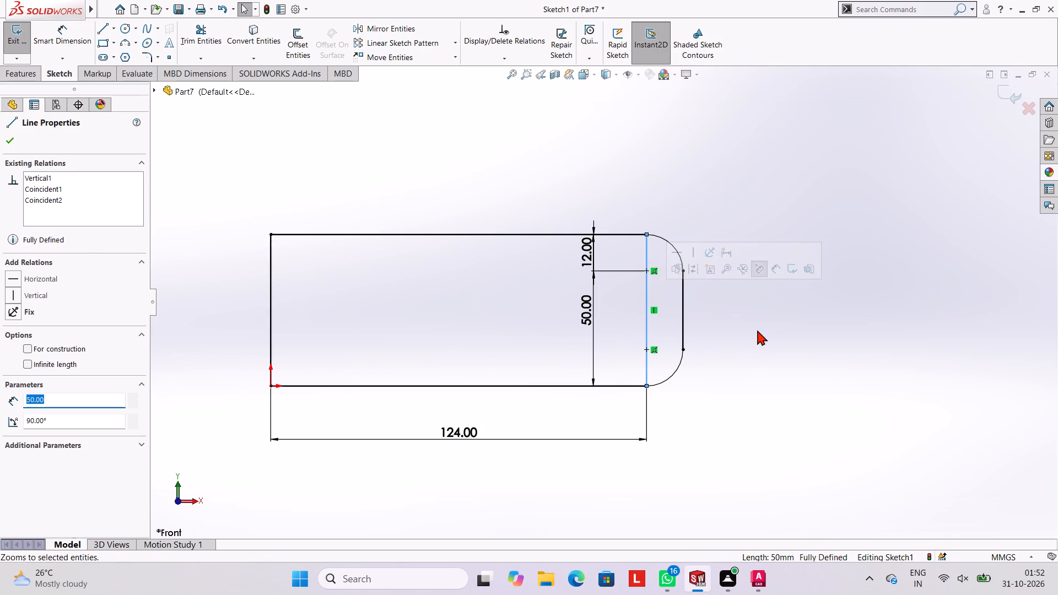
key(Delete)
click(646, 256)
key(Delete)
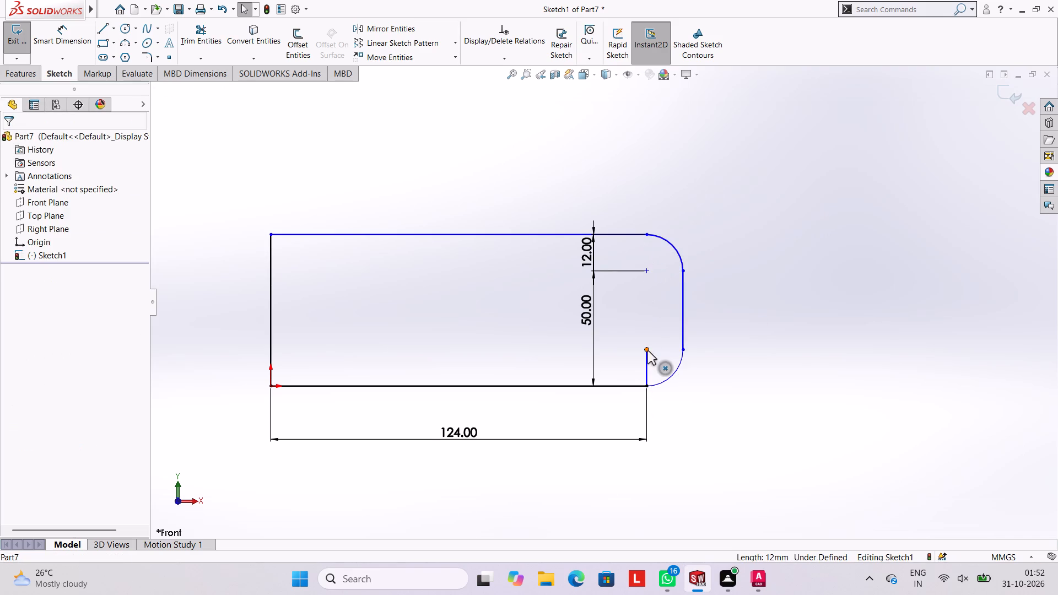
click(647, 360)
key(Delete)
Draw a 12 mm vertical line downward from the rectangle's top-left corner along its left side.
click(98, 30)
click(269, 232)
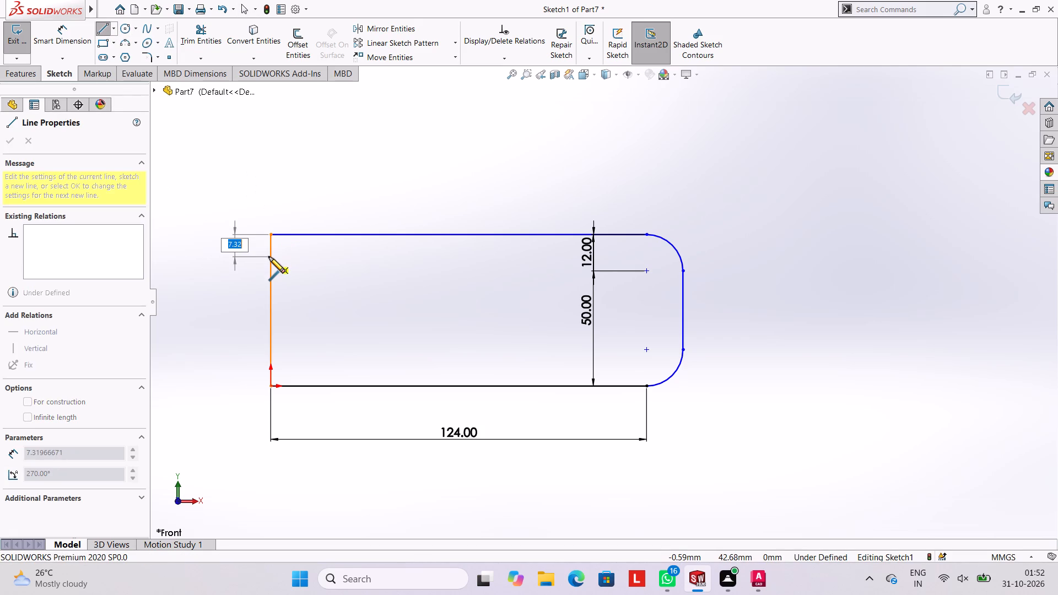
text(12)
key(Return)
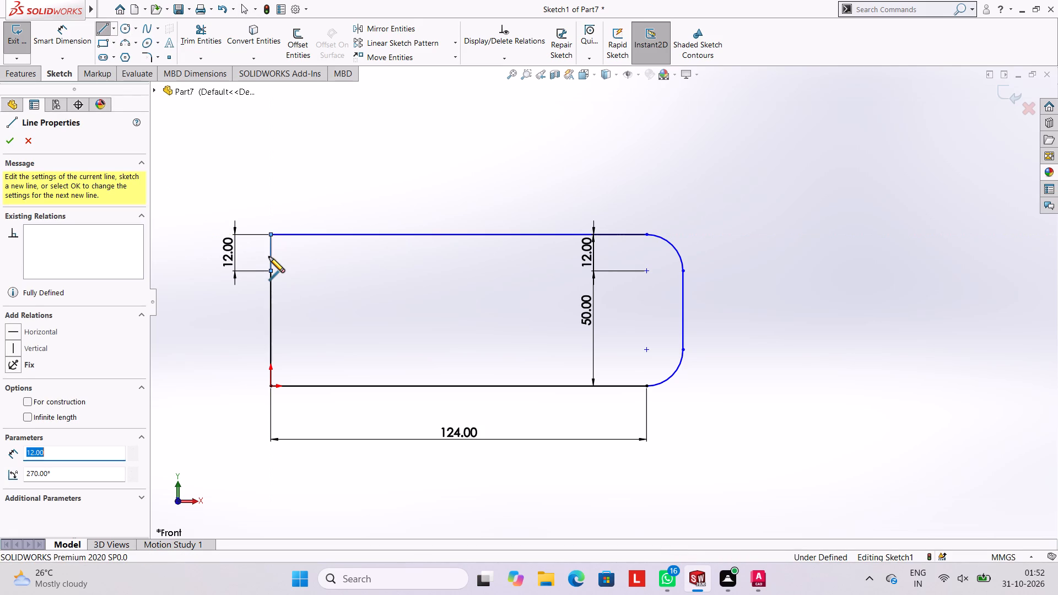
key(Escape)
key(Escape)
key(Escape)
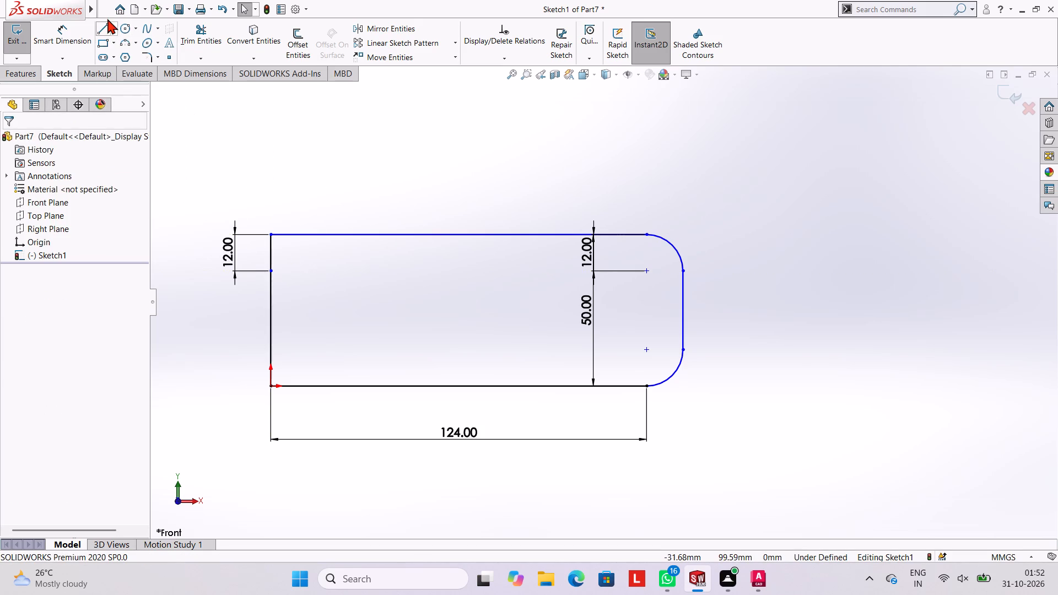
Draw a circle of 12 mm radius centred on the lower end of the new 12 mm line.
click(125, 25)
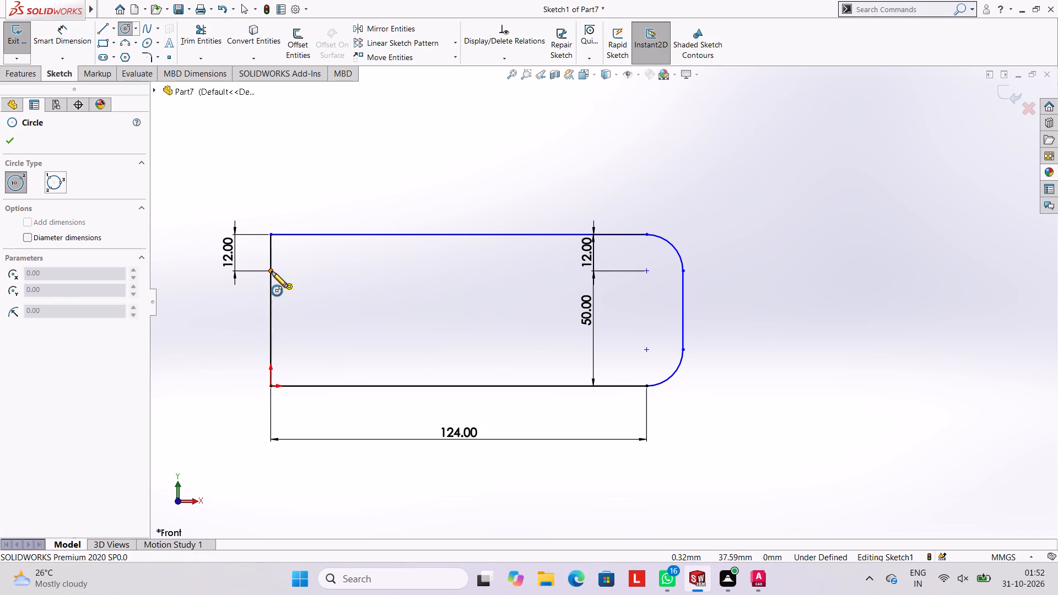
click(272, 272)
text(12)
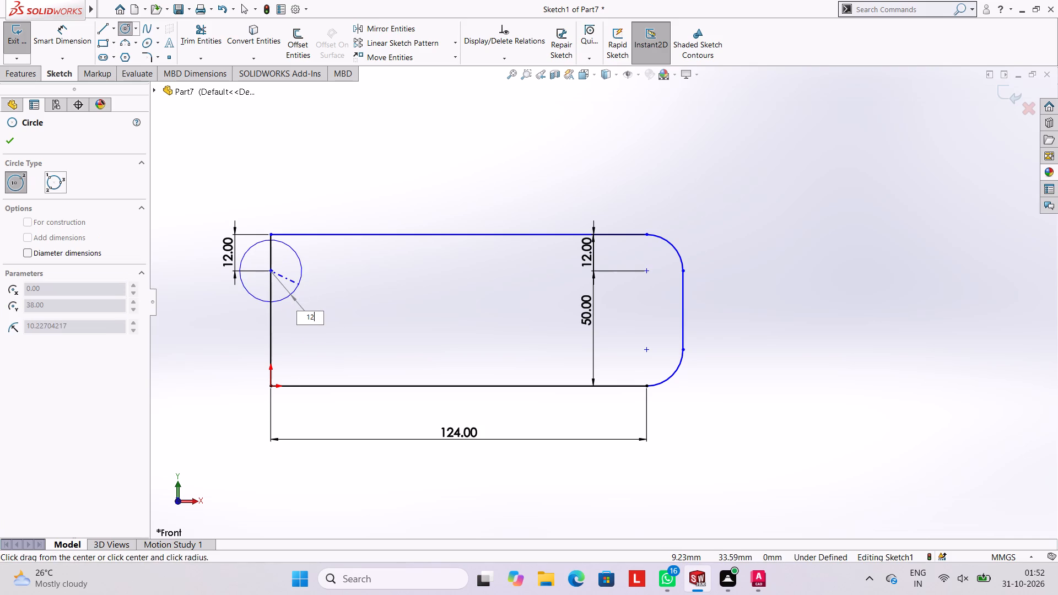
key(Return)
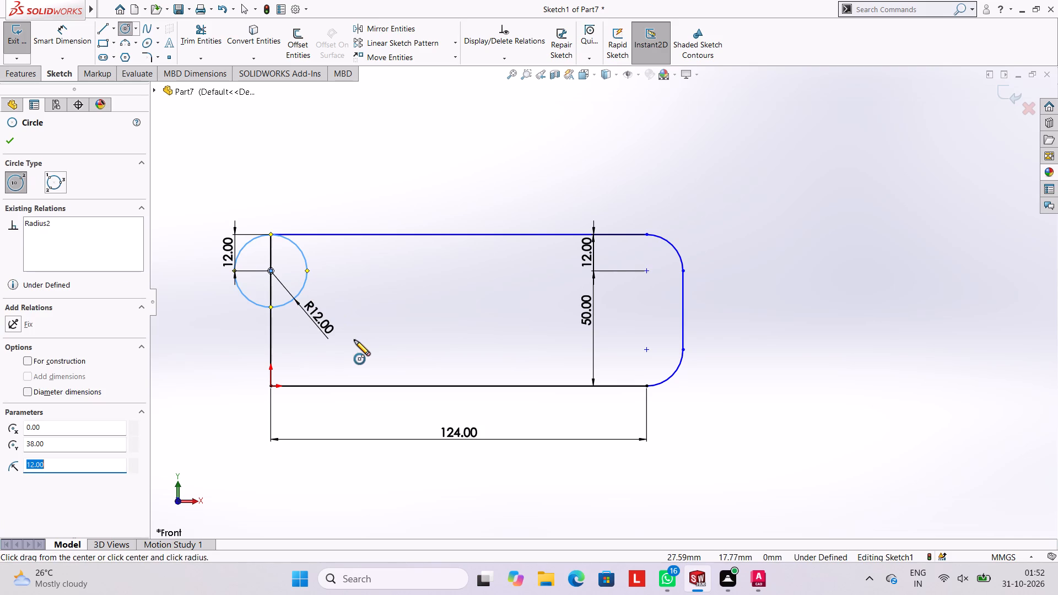
key(Escape)
key(Escape)
key(Escape)
key(Escape)
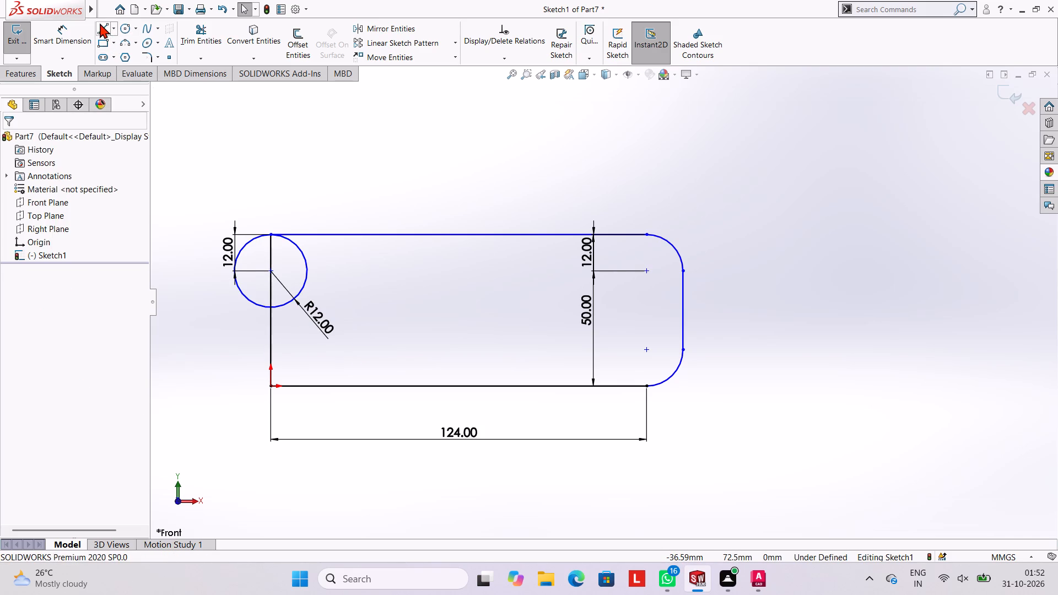
Draw a 12 mm vertical line upward from the rectangle's bottom-left corner at the origin.
click(100, 23)
click(271, 388)
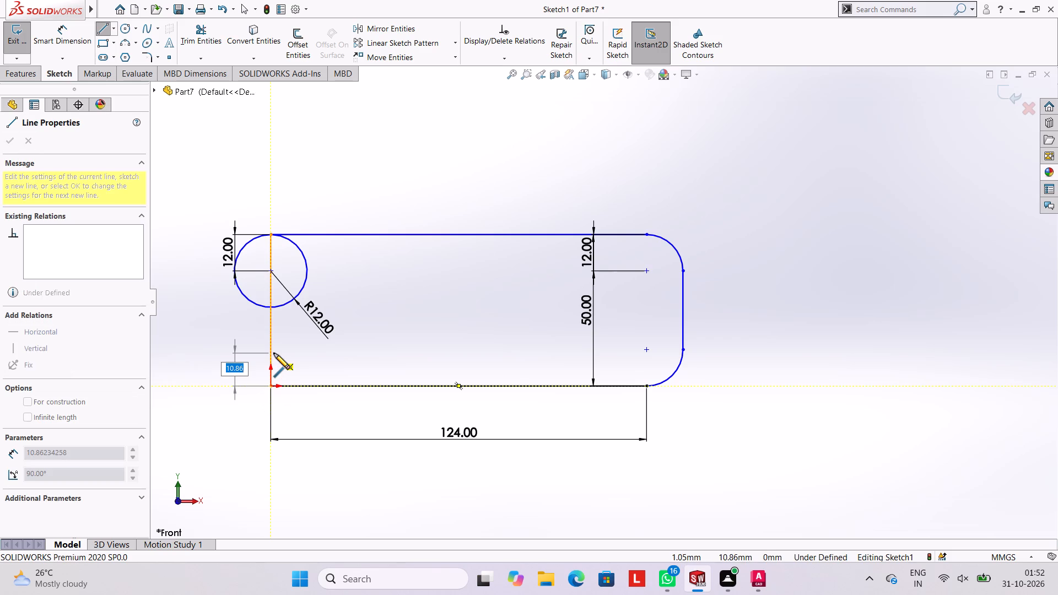
text(12)
key(Return)
key(Escape)
key(Escape)
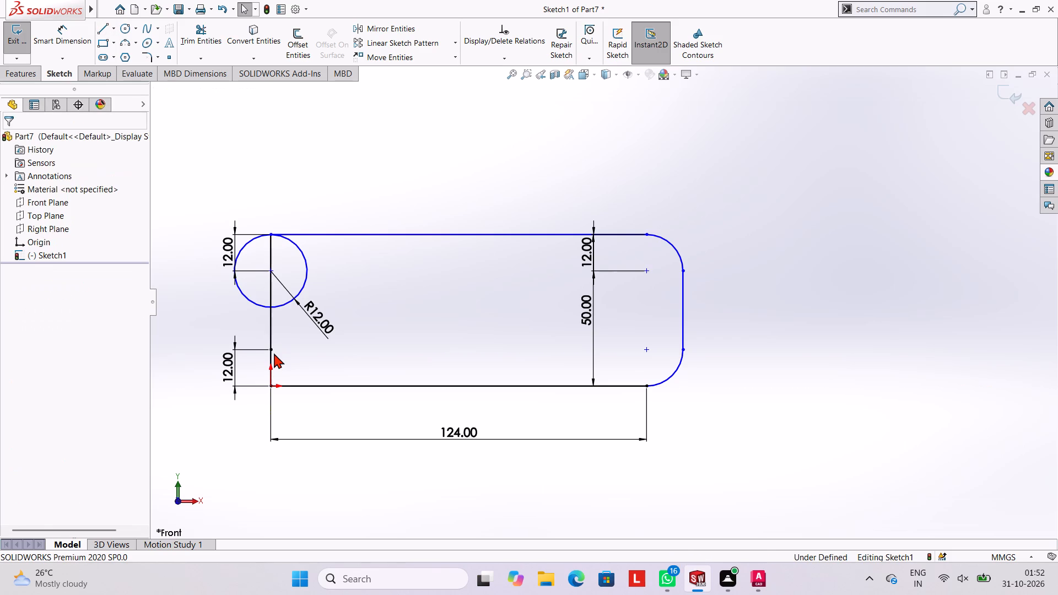
key(Escape)
key(Escape)
key(Escape)
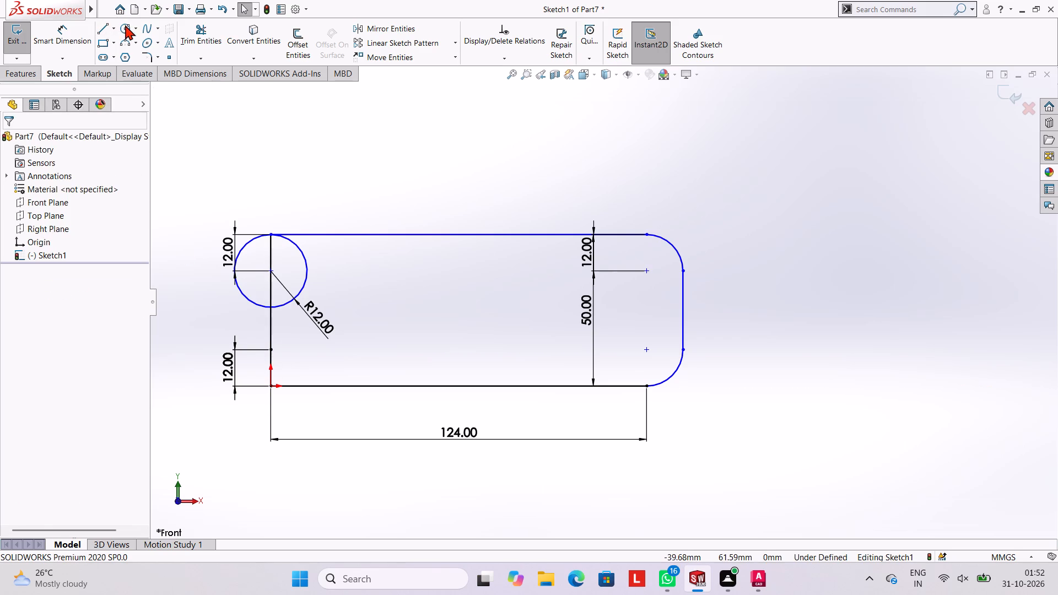
Draw a circle of 12 mm radius centred on the upper end of the lower-left 12 mm line.
click(125, 25)
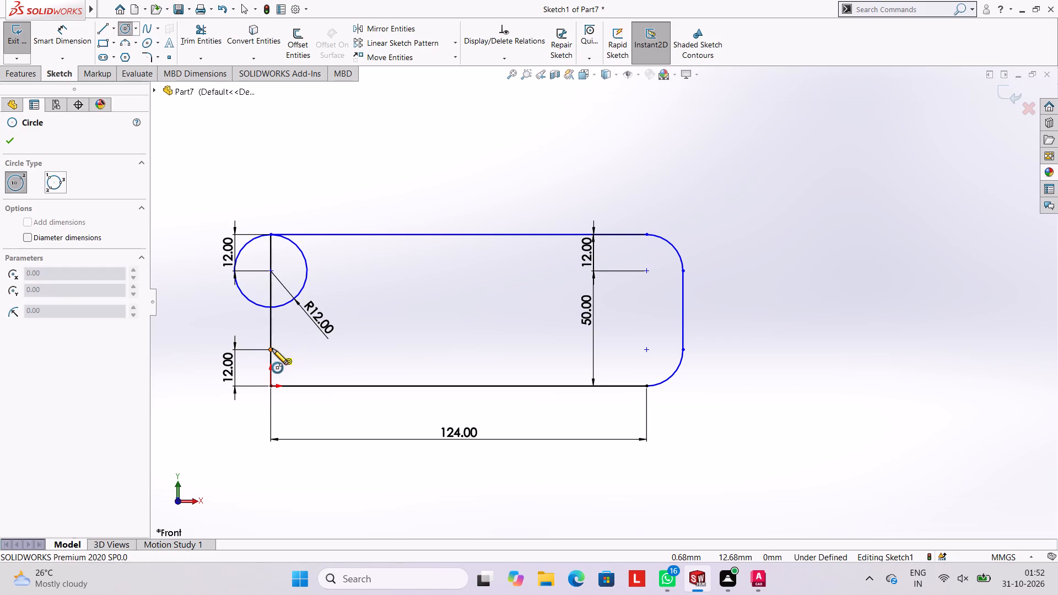
click(271, 349)
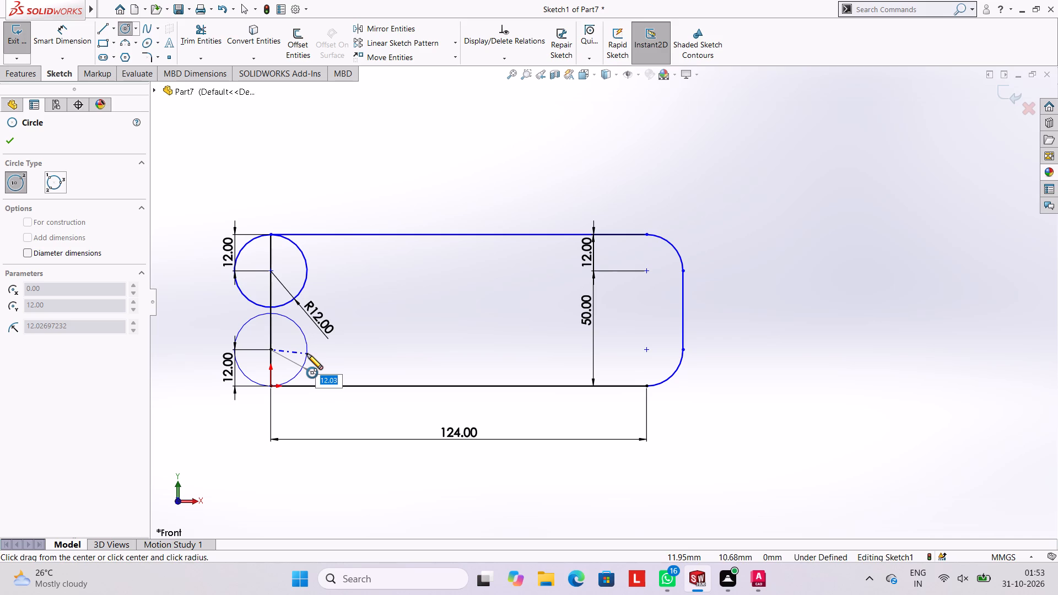
text(12)
key(Return)
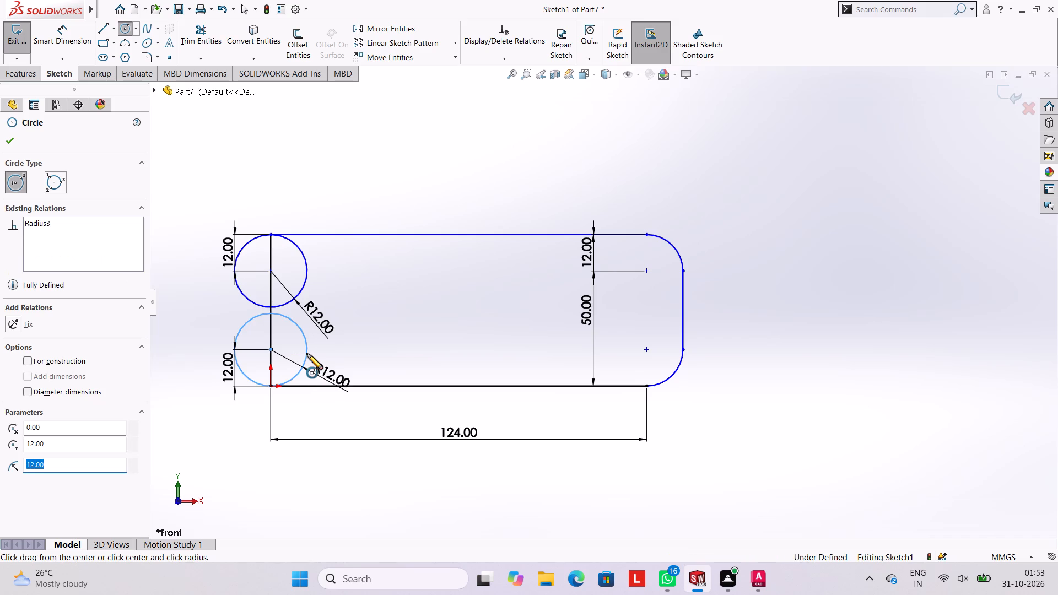
key(Escape)
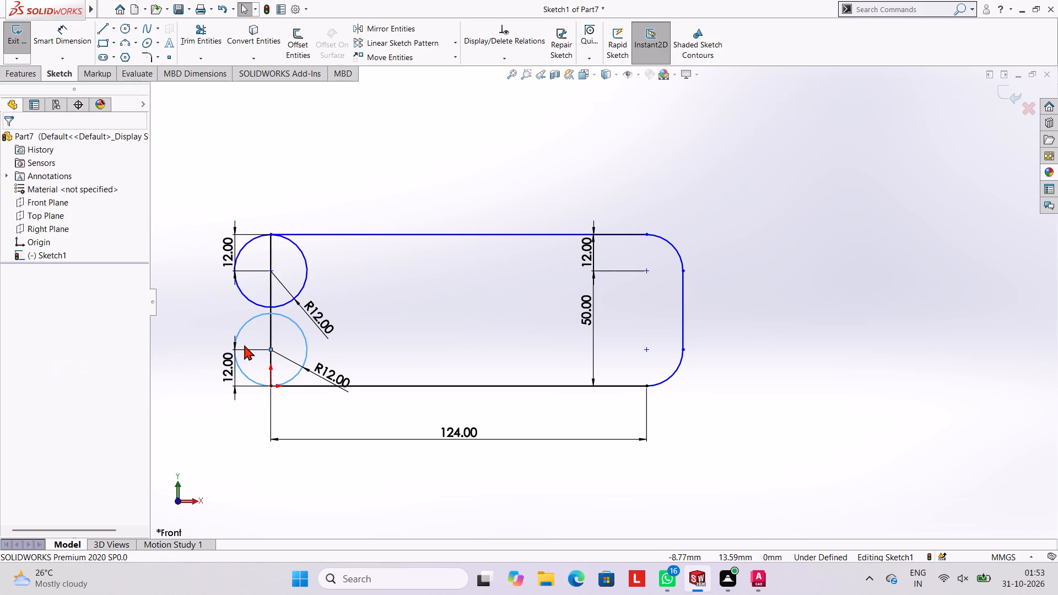
key(Escape)
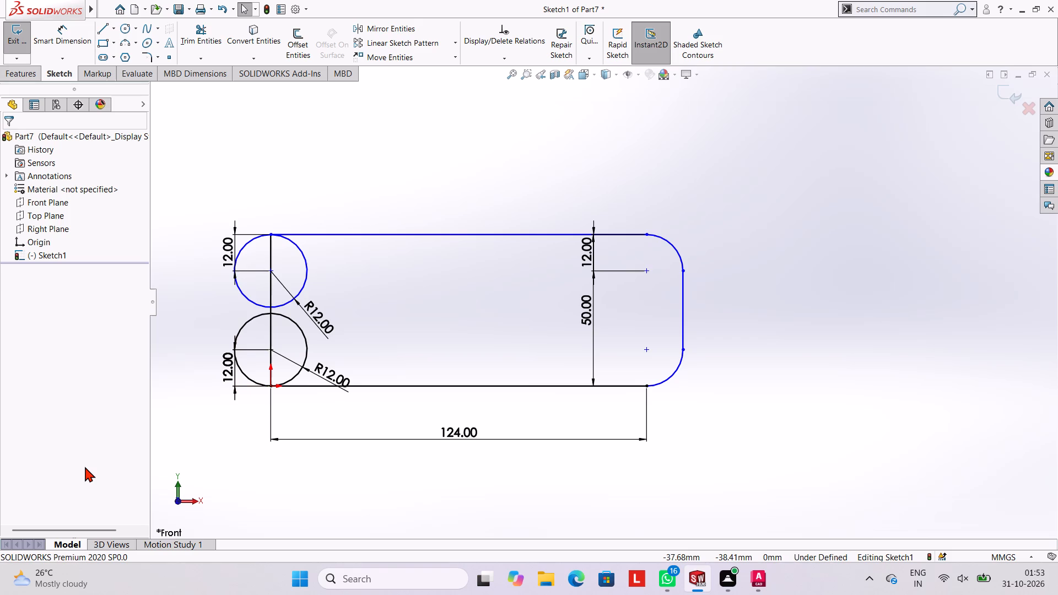
Join the leftmost points of the two left circles with a 26 mm vertical line.
click(104, 30)
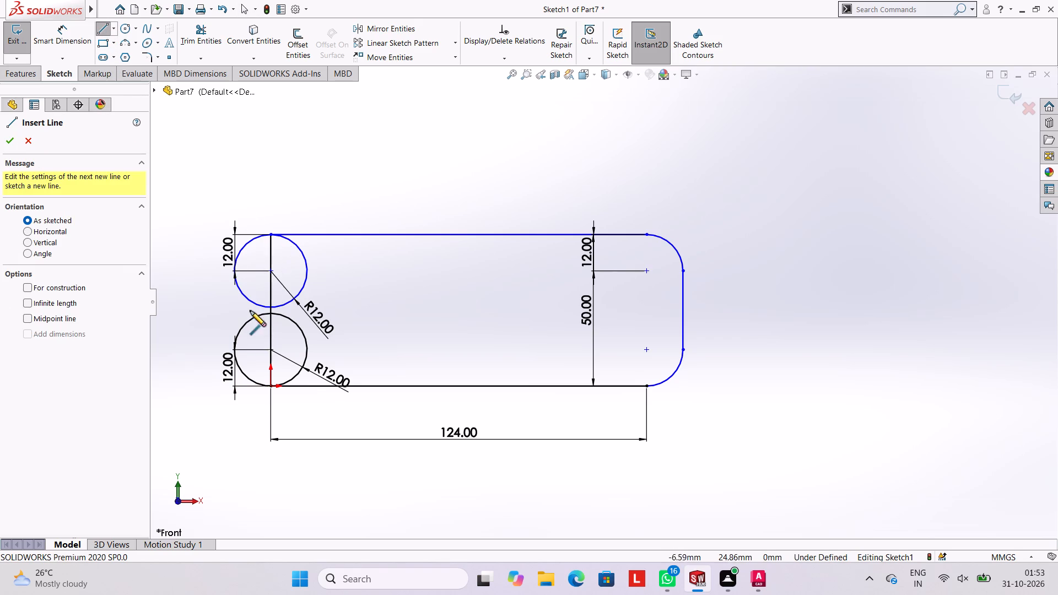
click(234, 270)
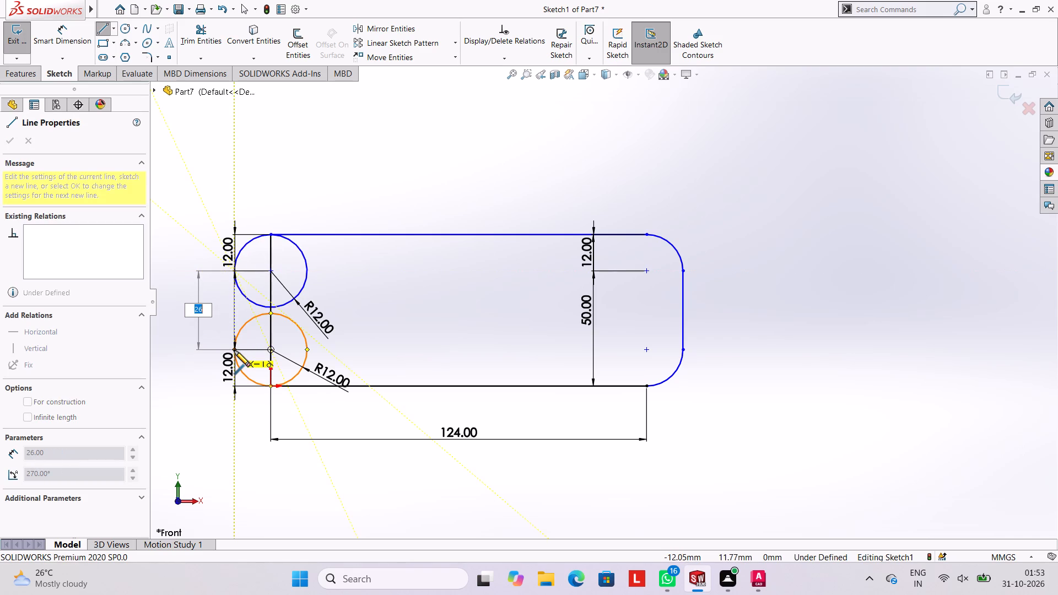
click(234, 349)
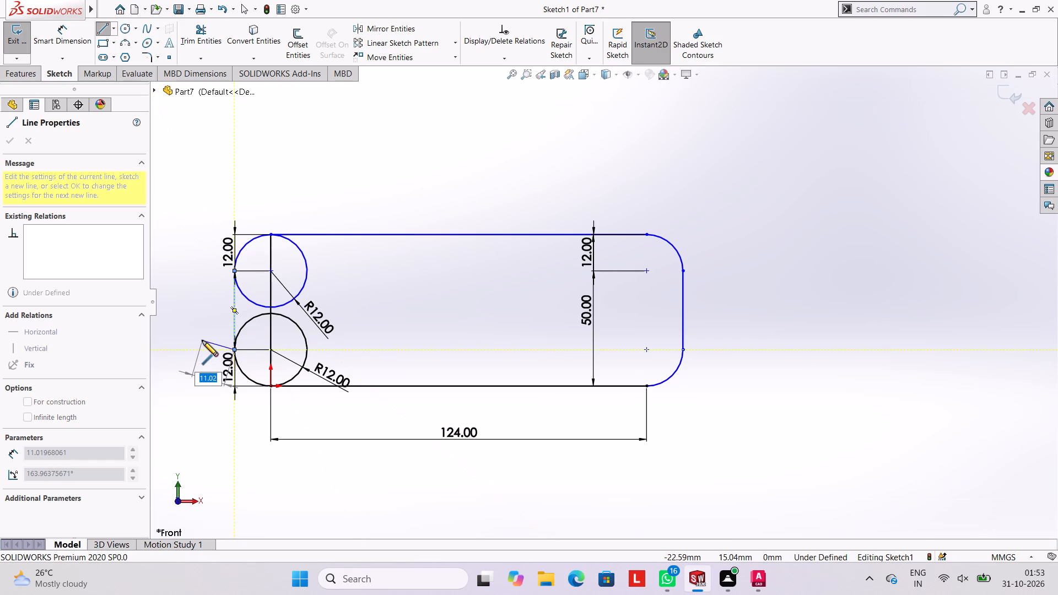
key(Escape)
key(Escape)
key(Escape)
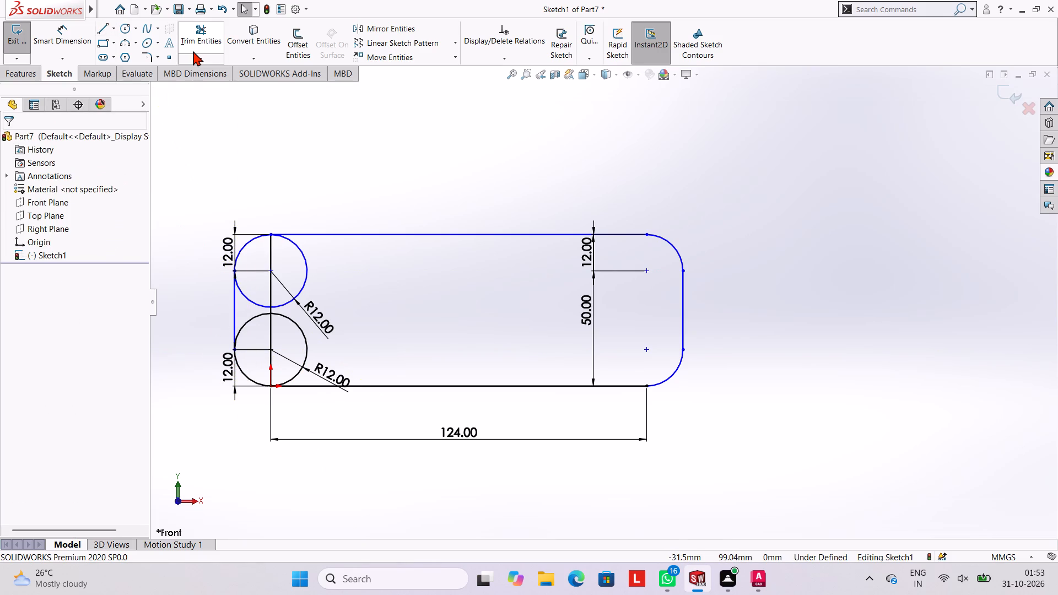
Trim the two left circles, keeping only the upper one's upper-left quarter arc and the lower one's lower-left quarter arc.
click(195, 39)
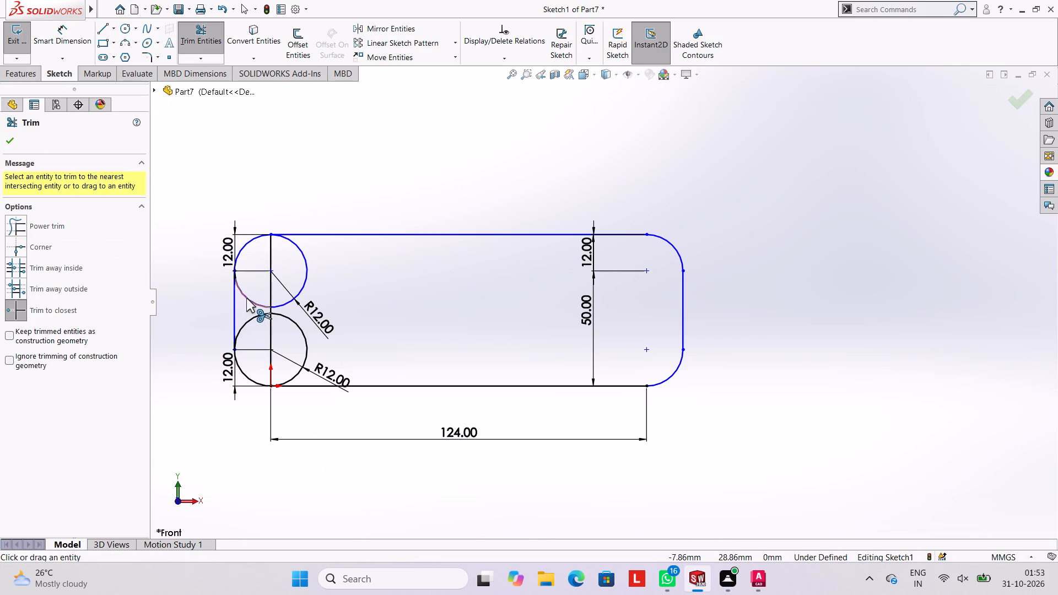
click(246, 298)
click(283, 306)
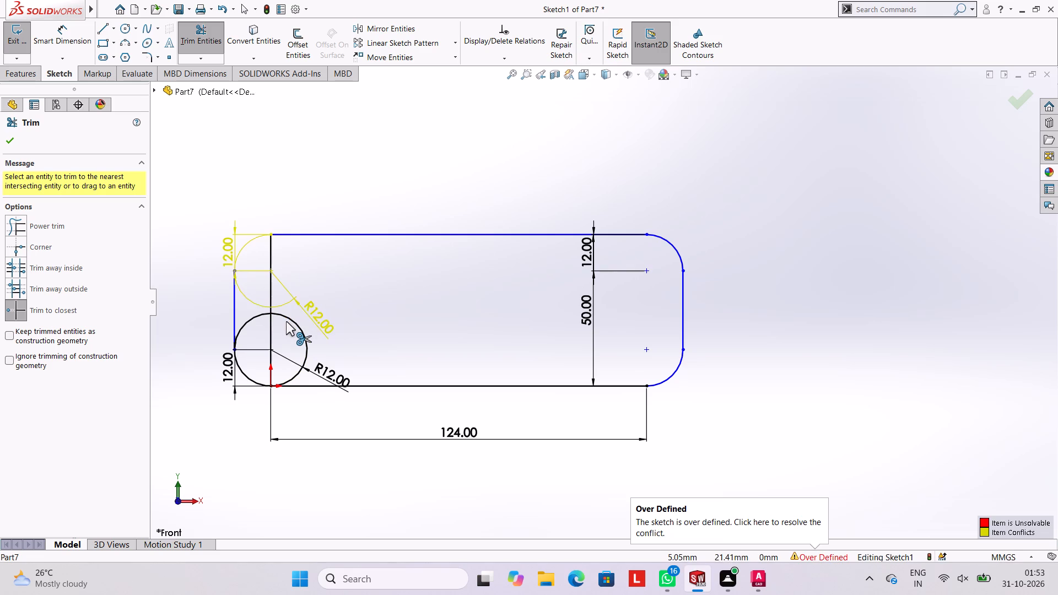
click(292, 321)
click(249, 321)
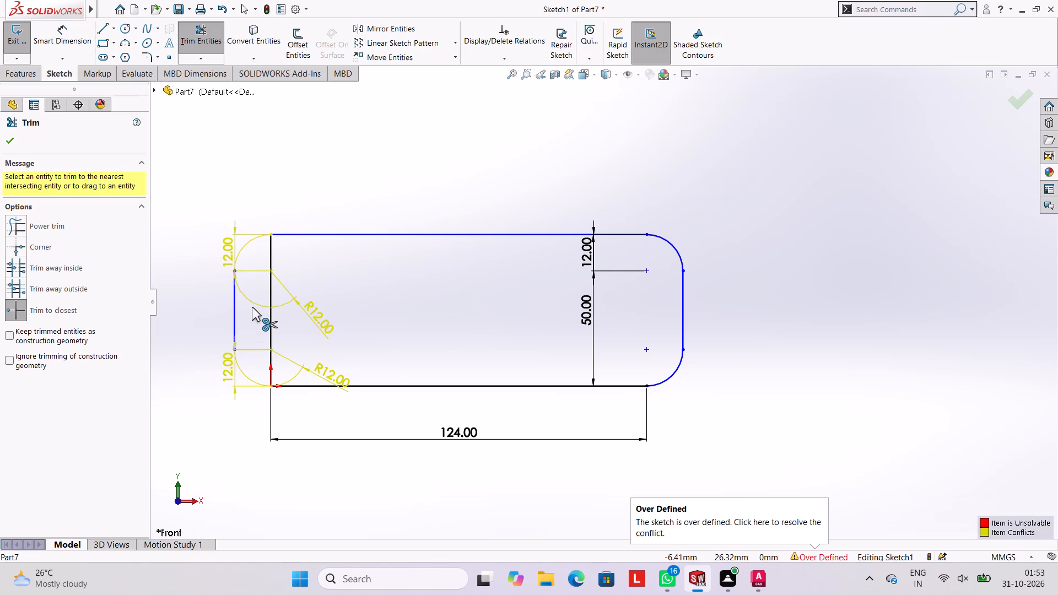
click(252, 301)
click(252, 302)
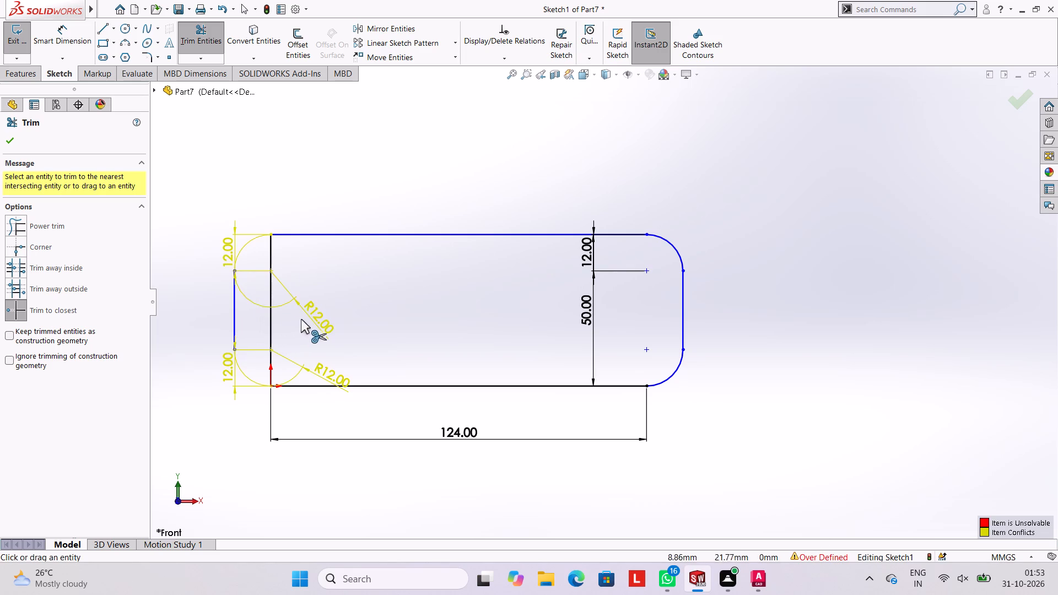
right_click(320, 311)
key(Escape)
key(Escape)
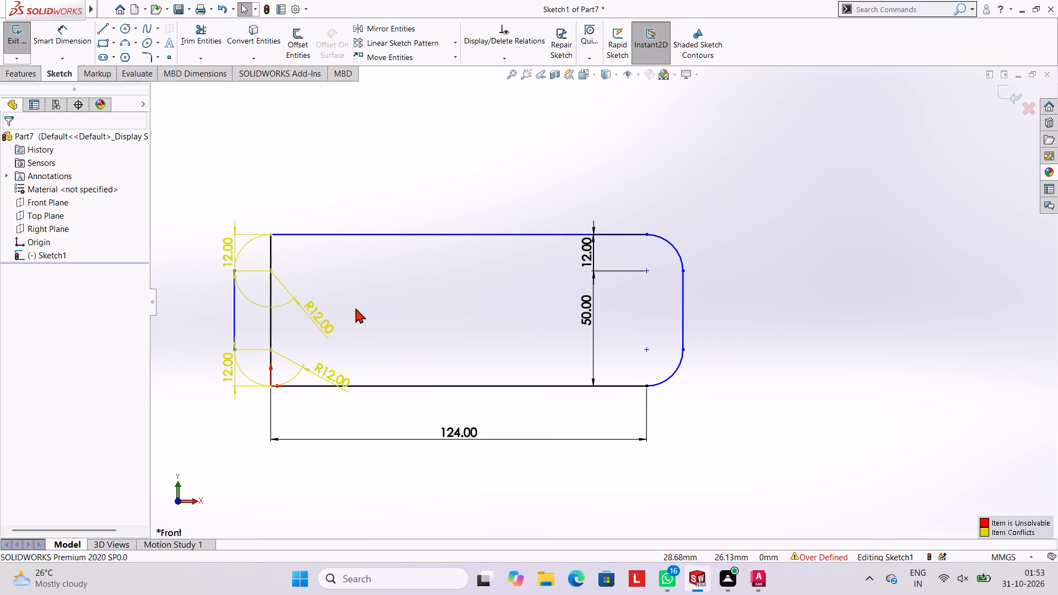
Delete the 12 mm radius dimensions of the upper-left and lower-left arcs.
right_click(316, 311)
click(332, 443)
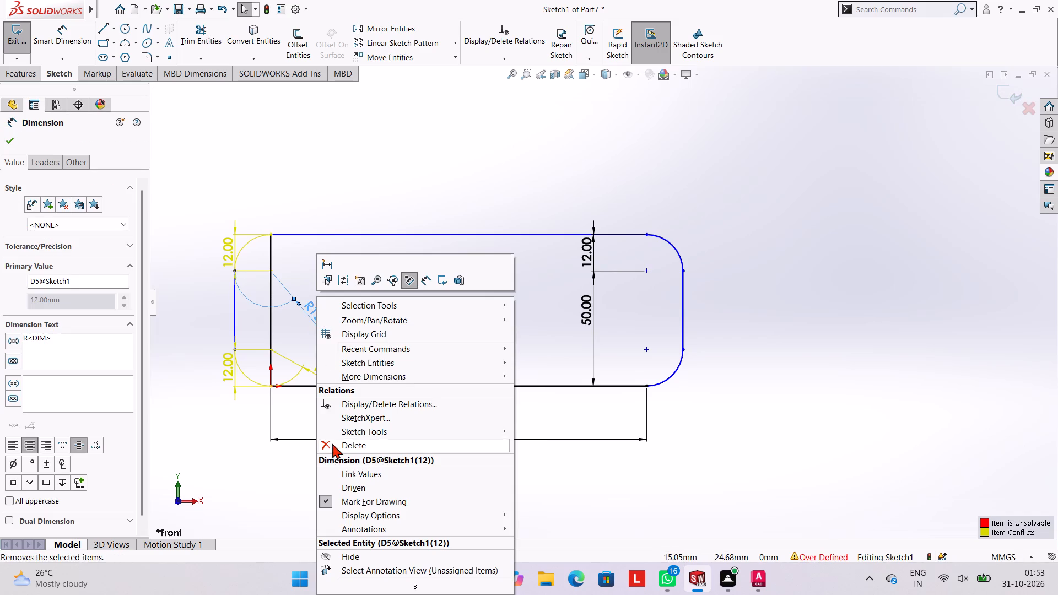
right_click(322, 375)
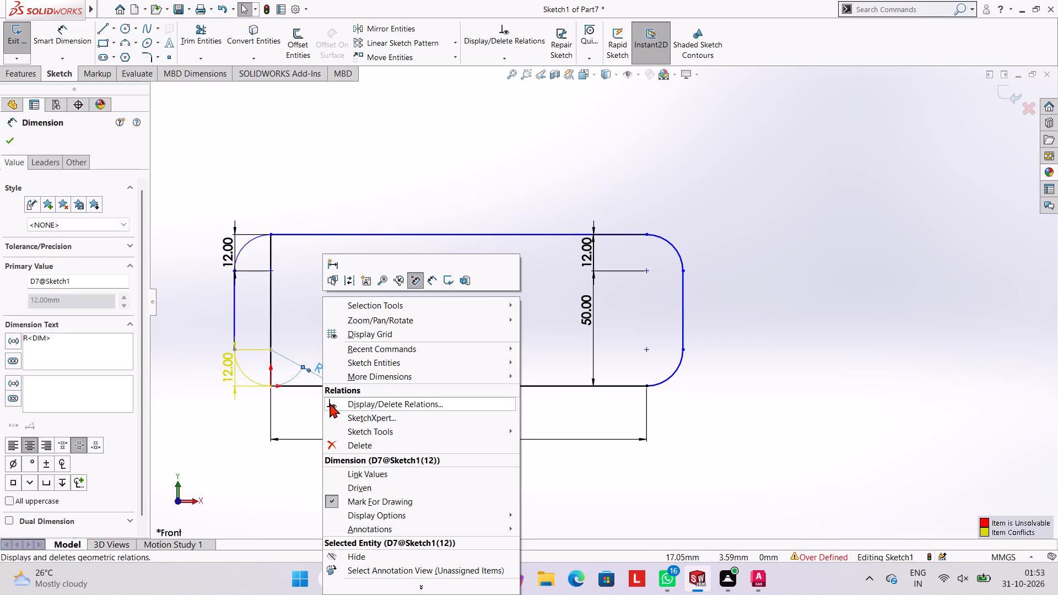
click(346, 451)
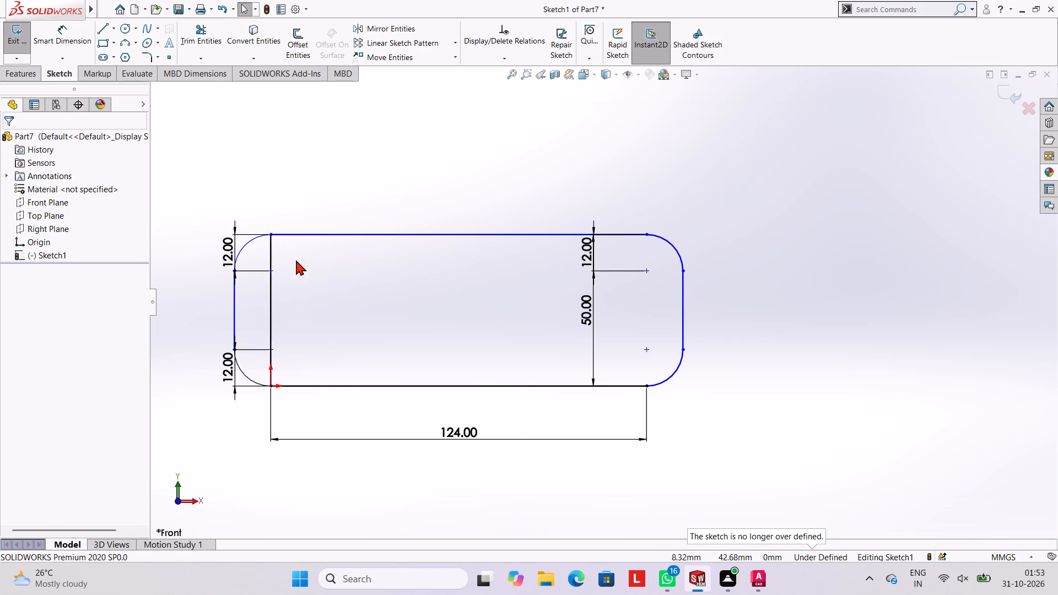
Trim away the rectangle's original left side completely, including its short upper and lower segments, leaving the outline with rounded ends.
click(186, 36)
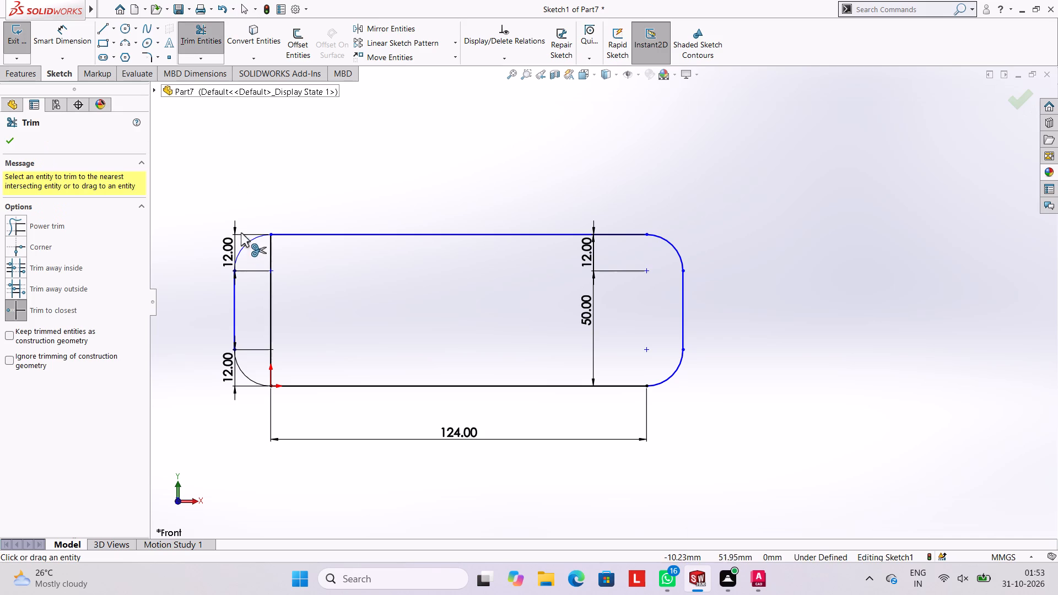
click(252, 269)
click(251, 272)
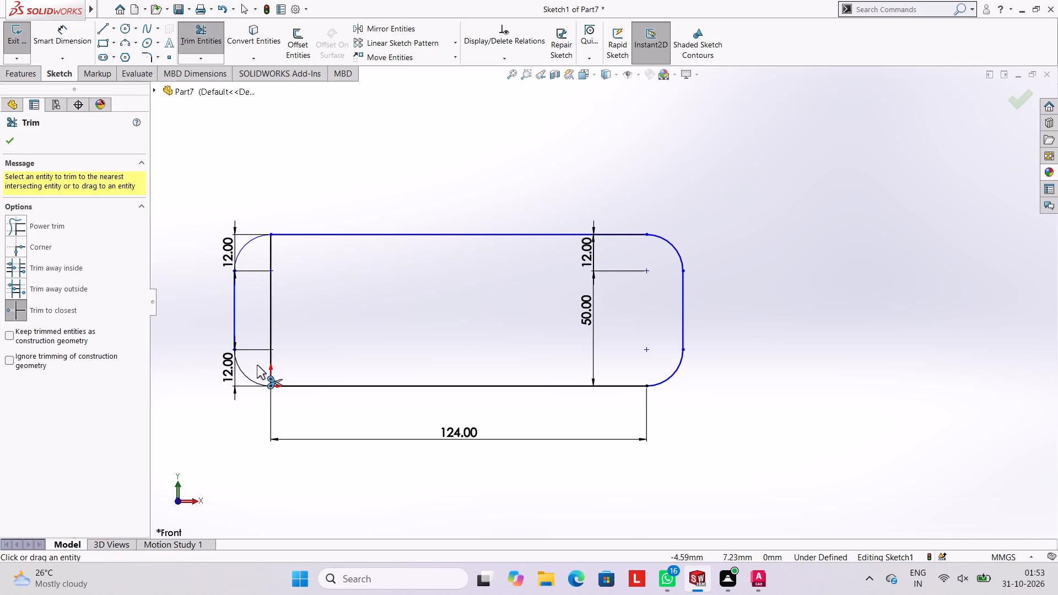
click(255, 351)
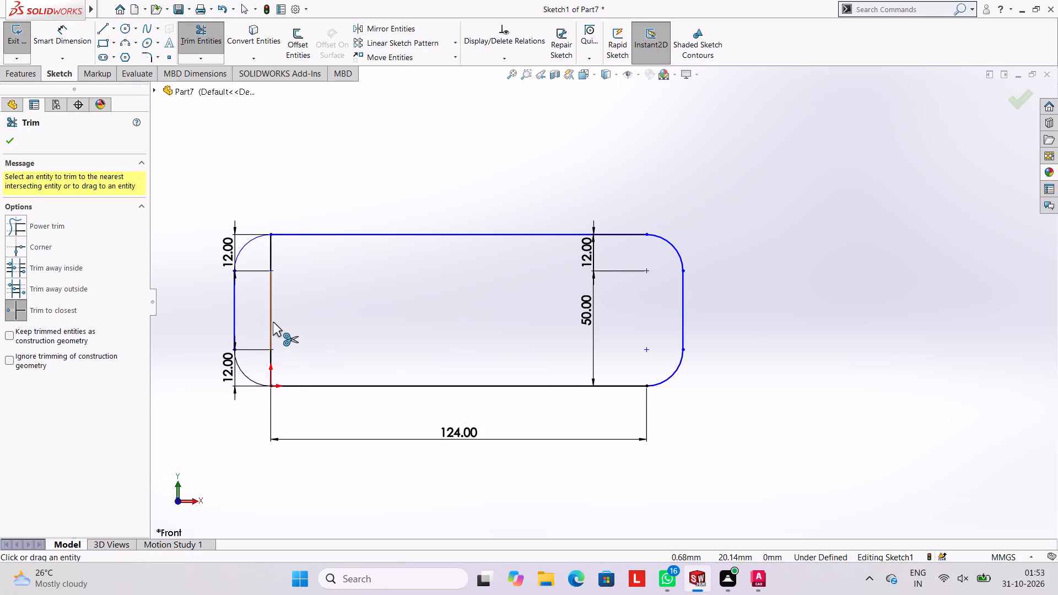
click(273, 322)
click(269, 258)
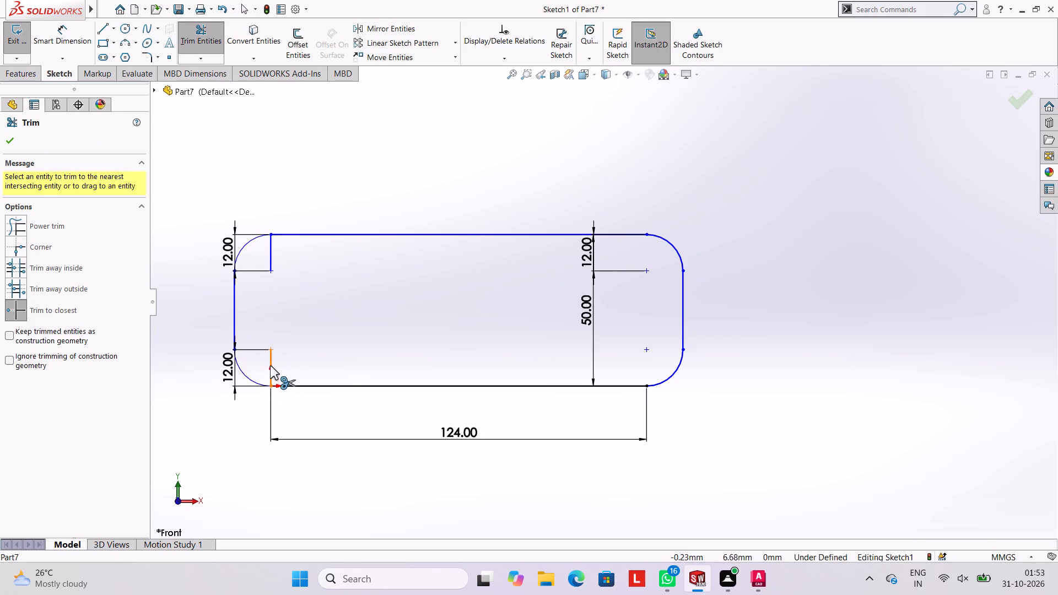
click(270, 361)
click(274, 258)
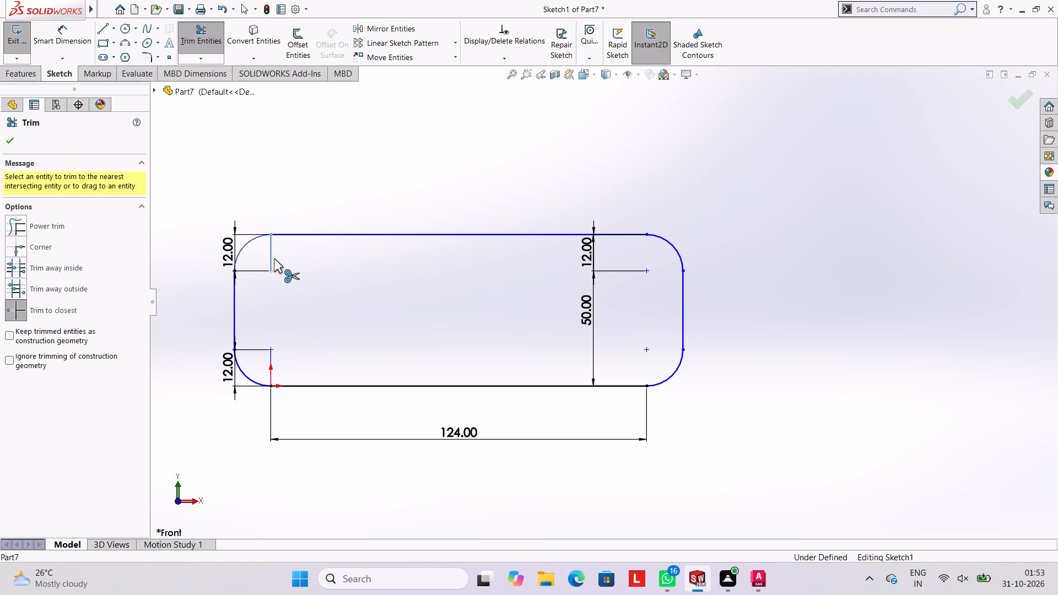
scroll(269, 251, down, 2)
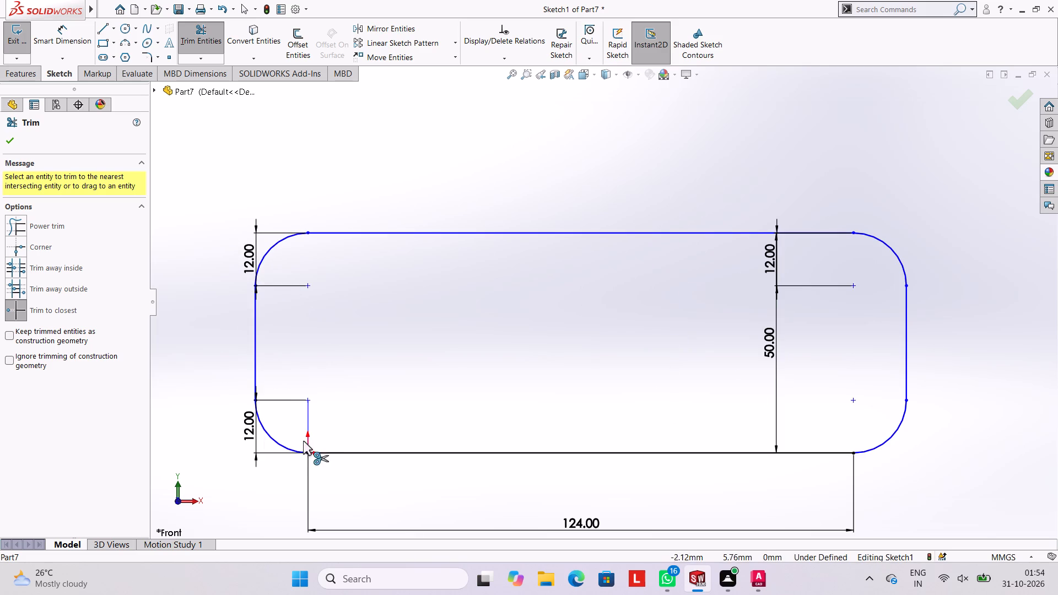
click(308, 412)
key(Escape)
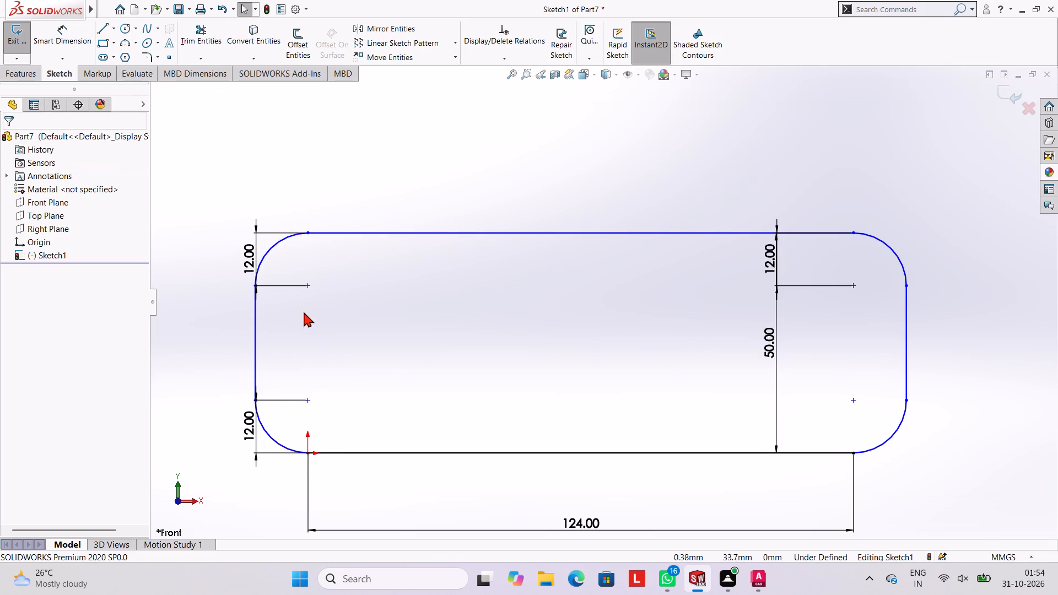
Make the upper-left corner arc tangent to both the top horizontal line and the left vertical line.
click(288, 235)
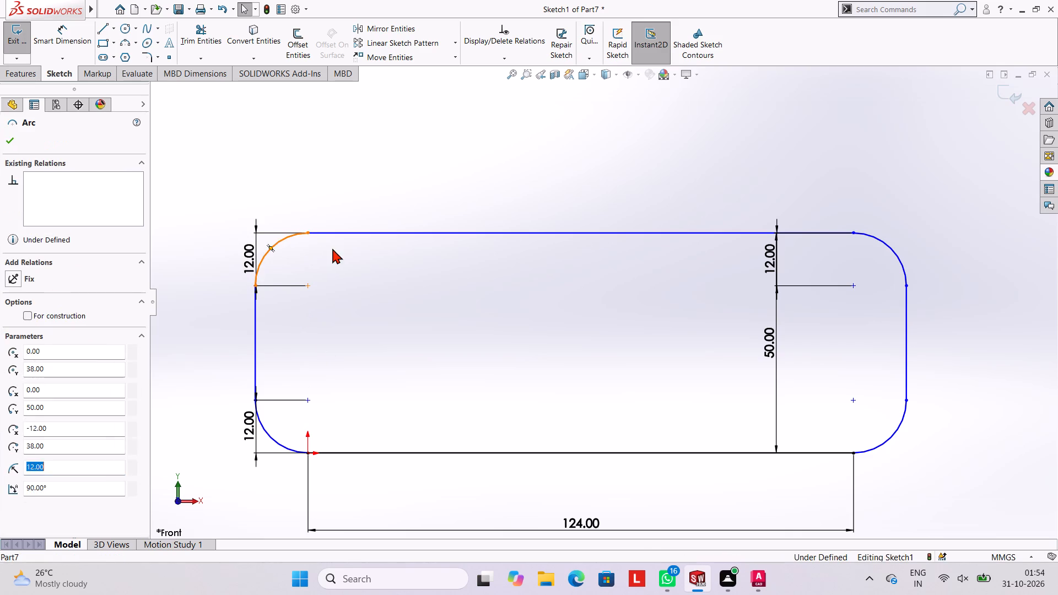
ctrl+click(346, 233)
ctrl+click(42, 334)
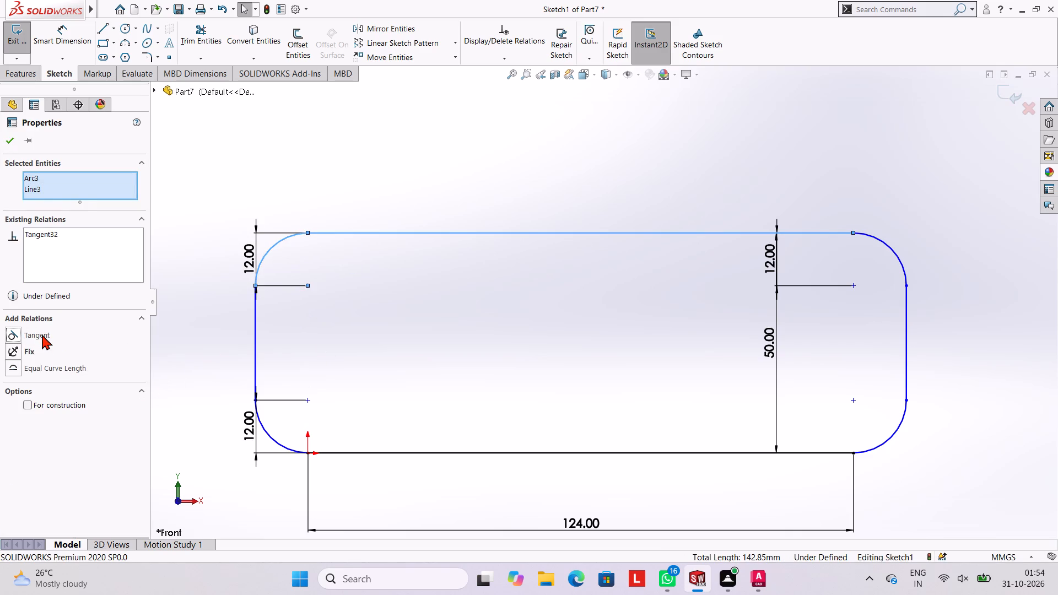
key(Escape)
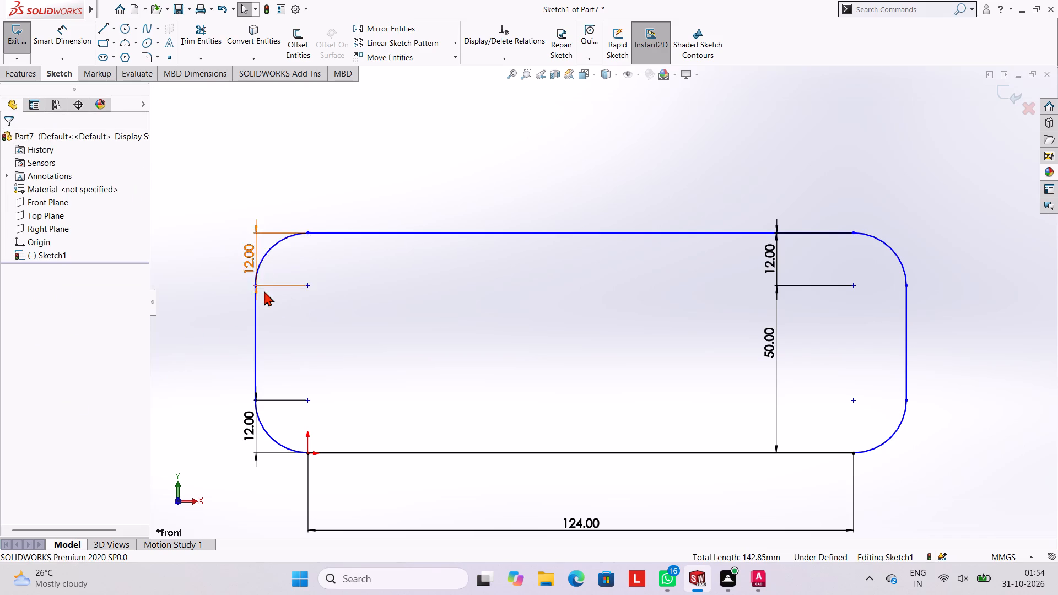
scroll(264, 291, down, 5)
scroll(380, 279, down, 4)
scroll(517, 306, up, 8)
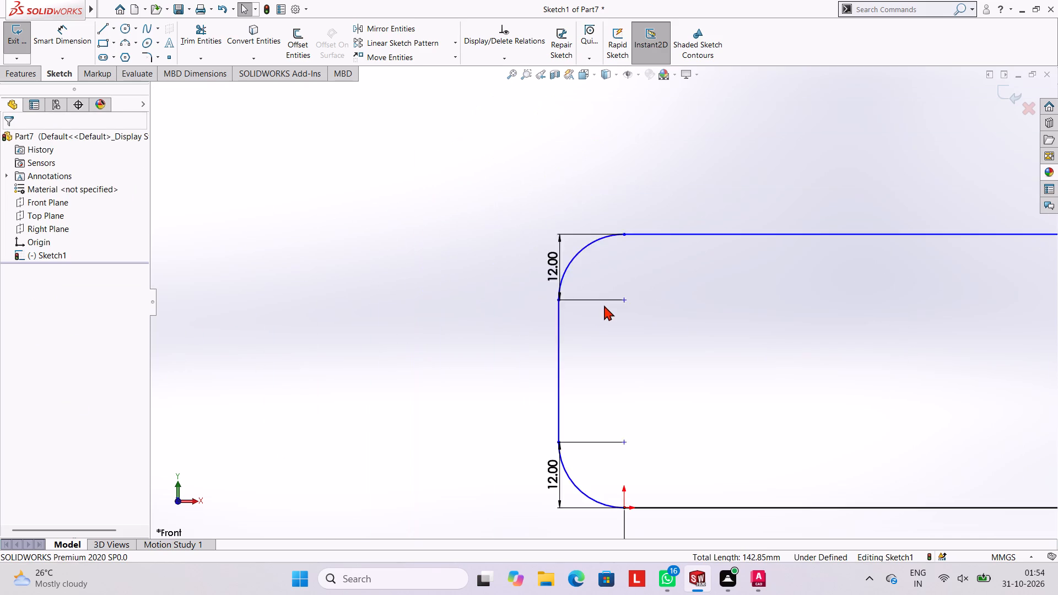
scroll(604, 305, up, 4)
scroll(715, 322, down, 3)
drag(469, 249, 471, 257)
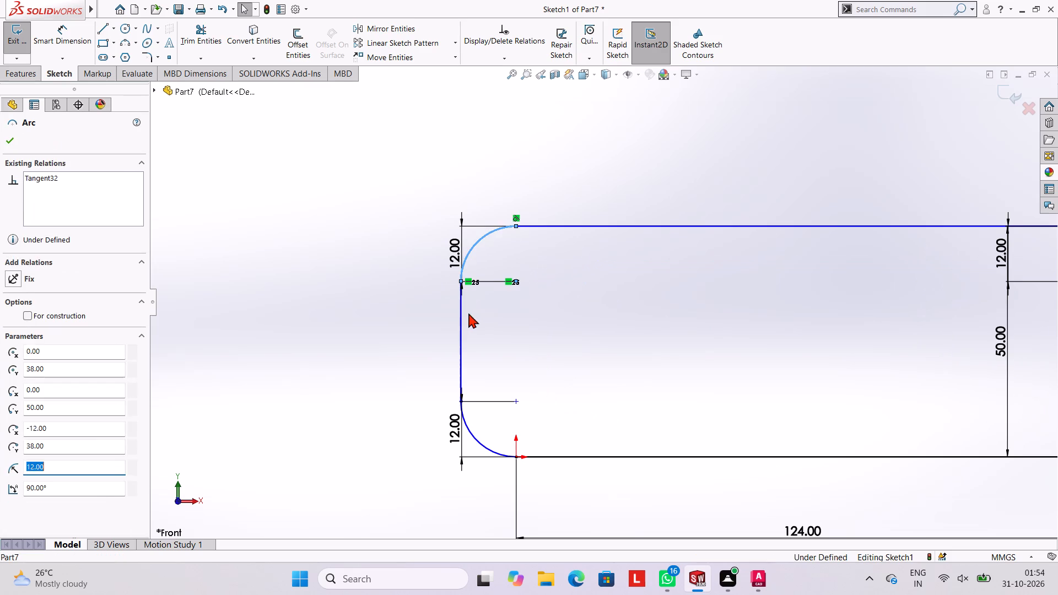
ctrl+click(462, 312)
ctrl+click(31, 335)
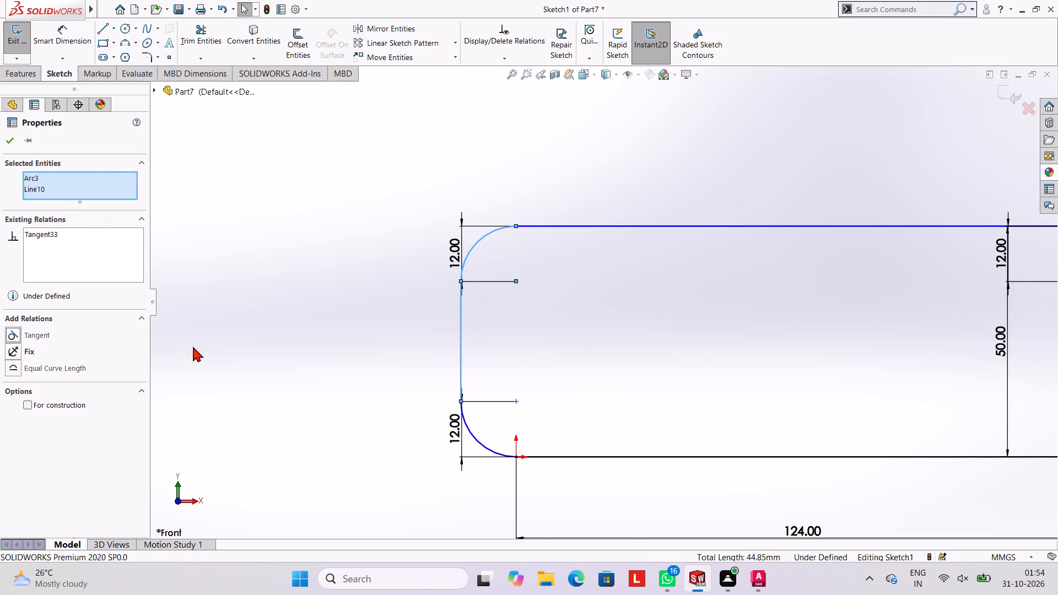
key(Escape)
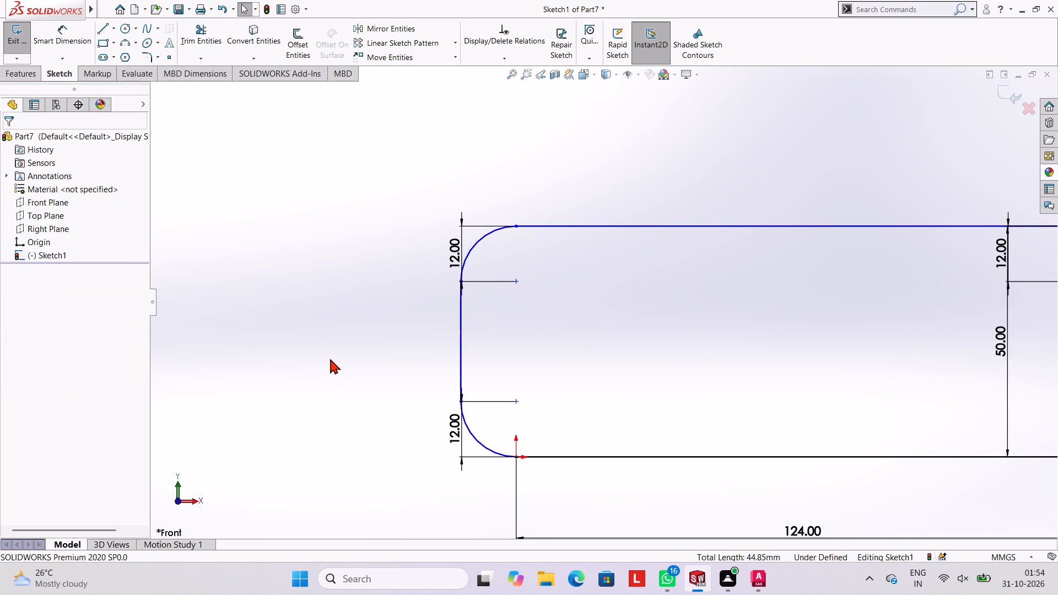
Make the lower-left corner arc tangent to both the left vertical line and the bottom horizontal line.
scroll(693, 383, up, 2)
scroll(693, 376, down, 2)
click(409, 305)
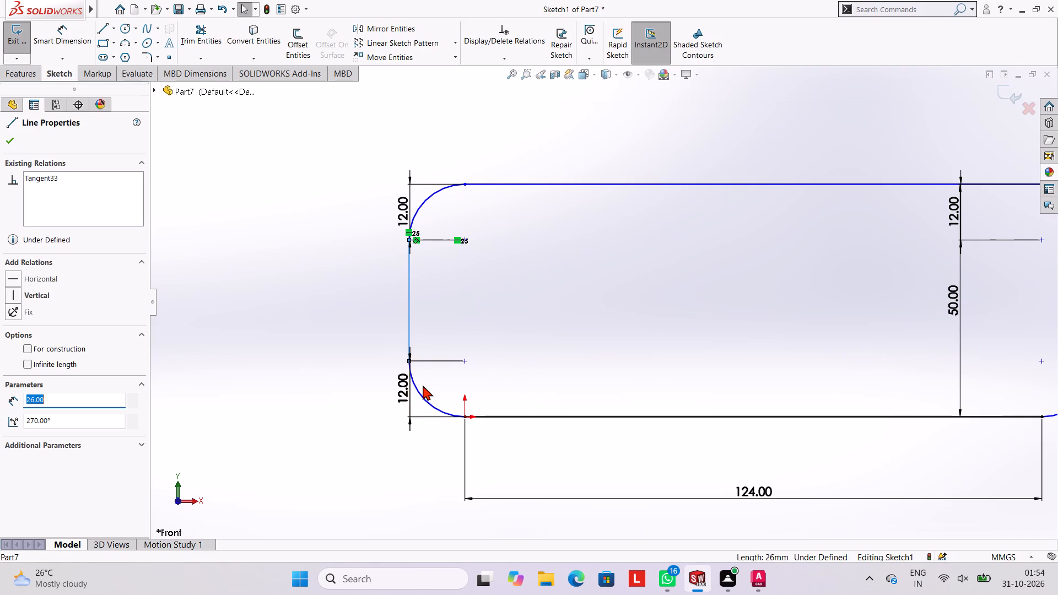
ctrl+click(415, 386)
ctrl+click(45, 335)
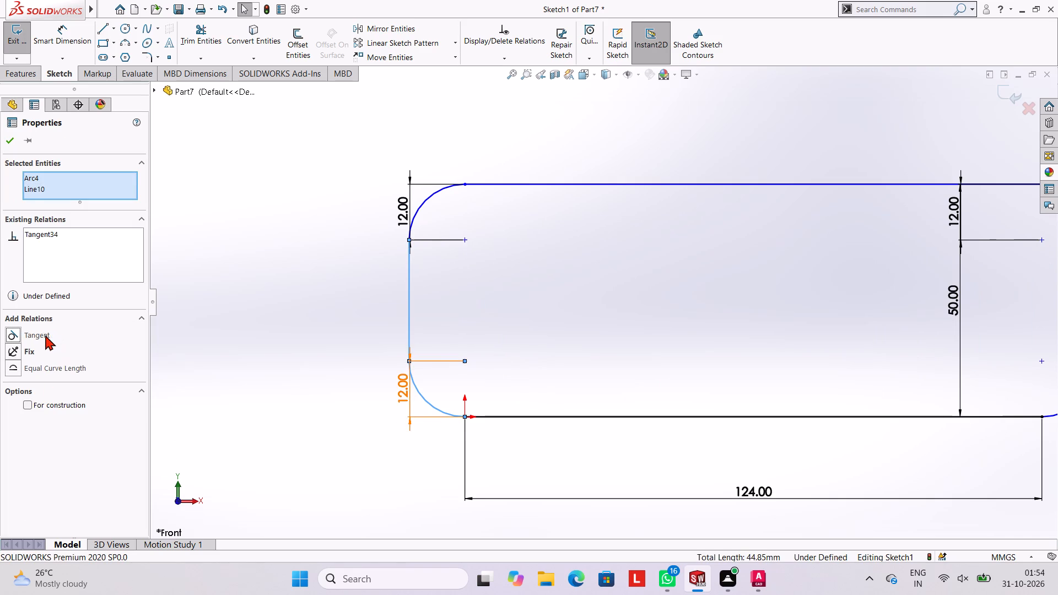
key(Escape)
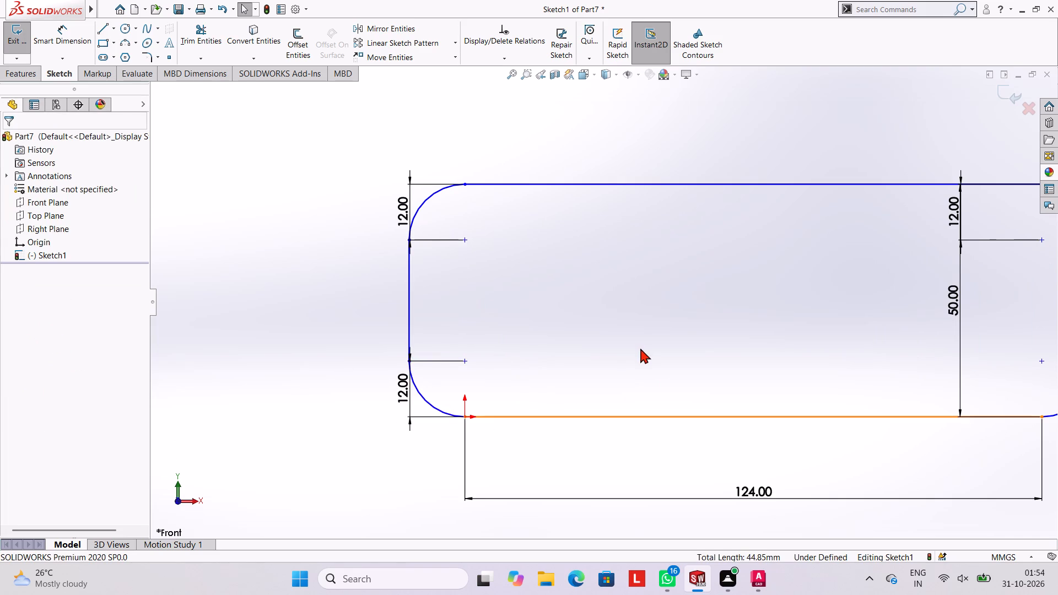
click(428, 402)
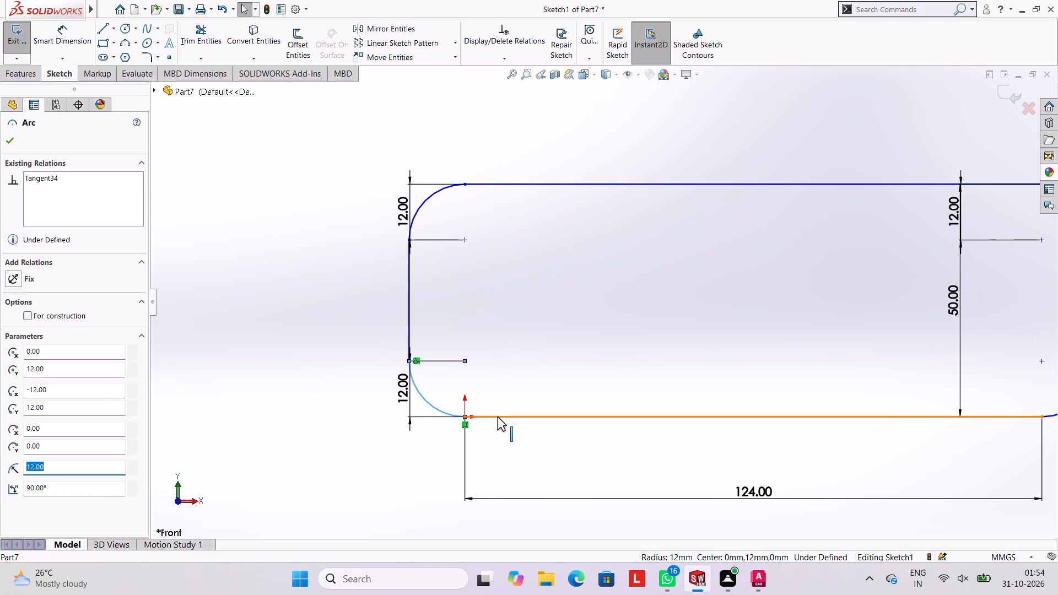
ctrl+click(497, 416)
ctrl+click(36, 338)
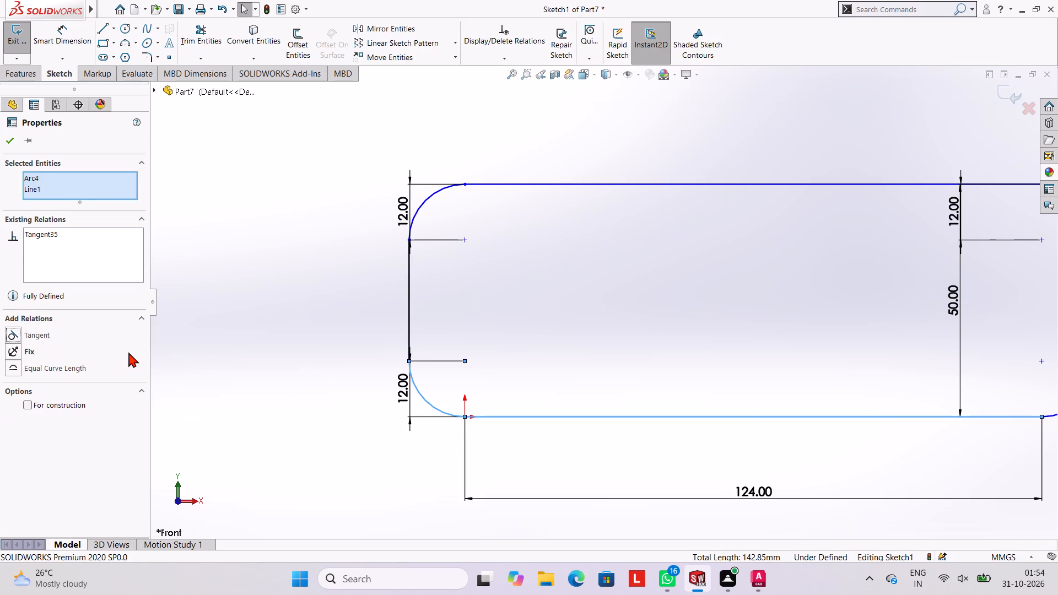
key(Escape)
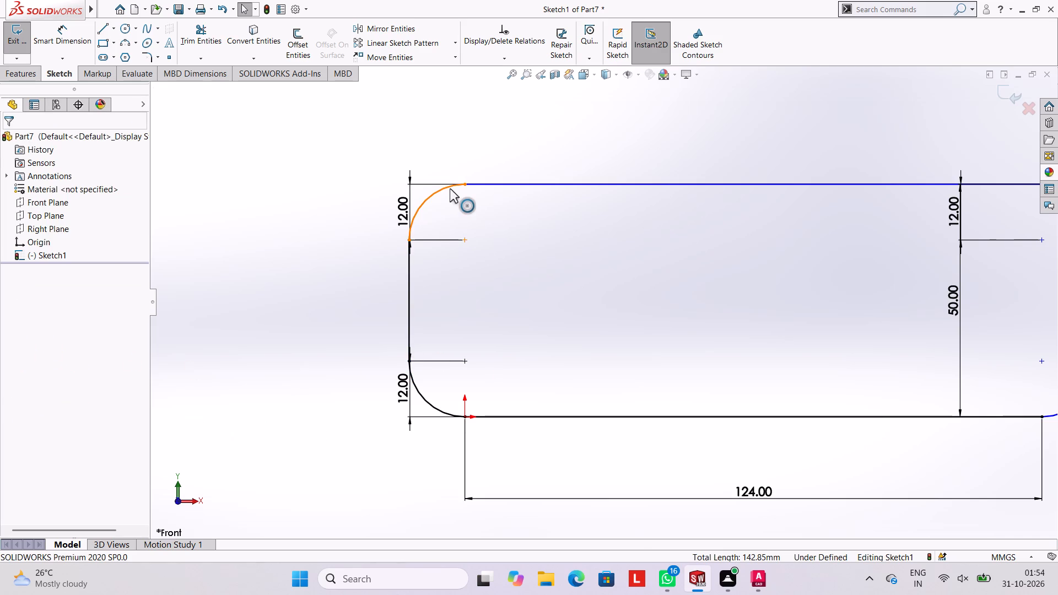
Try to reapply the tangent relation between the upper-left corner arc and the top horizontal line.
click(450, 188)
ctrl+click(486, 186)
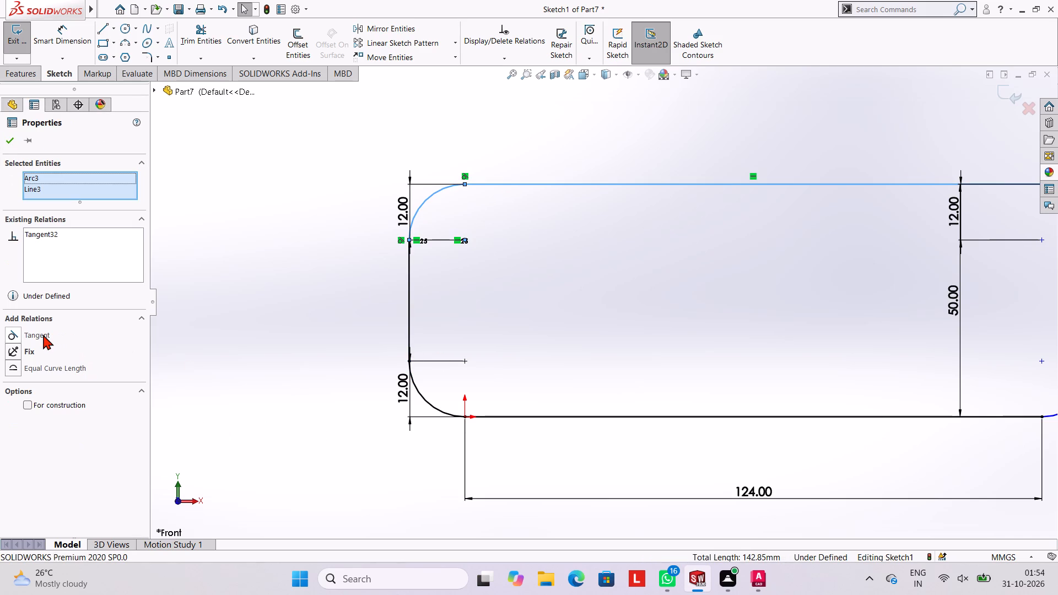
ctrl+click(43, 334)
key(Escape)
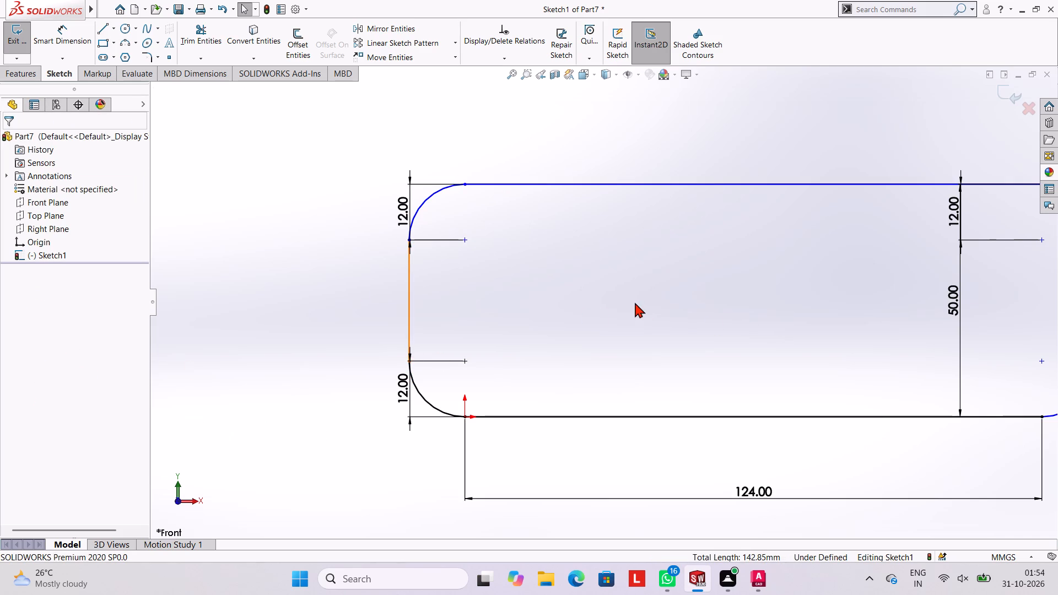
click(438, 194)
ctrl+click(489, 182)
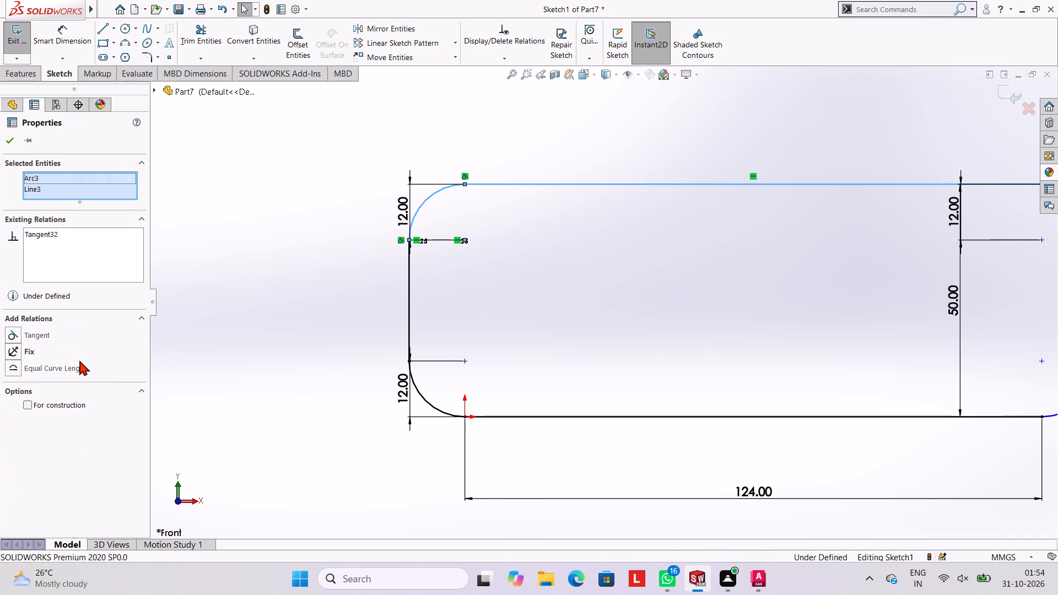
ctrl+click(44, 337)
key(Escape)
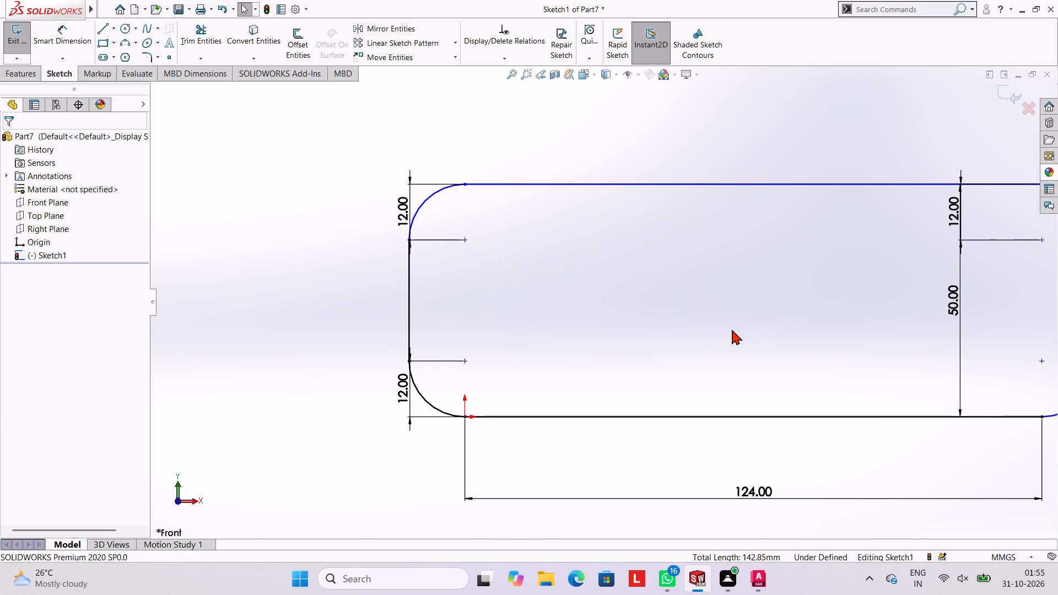
Make the lower-right corner arc tangent to the bottom horizontal line.
scroll(758, 333, down, 1)
scroll(758, 333, up, 5)
scroll(769, 324, down, 4)
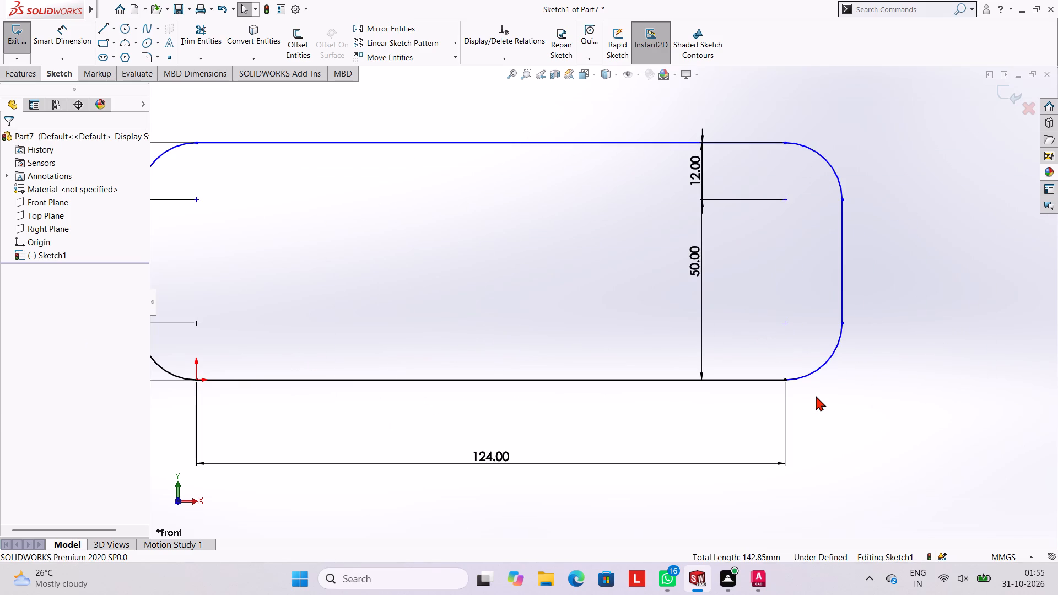
click(762, 378)
ctrl+click(832, 360)
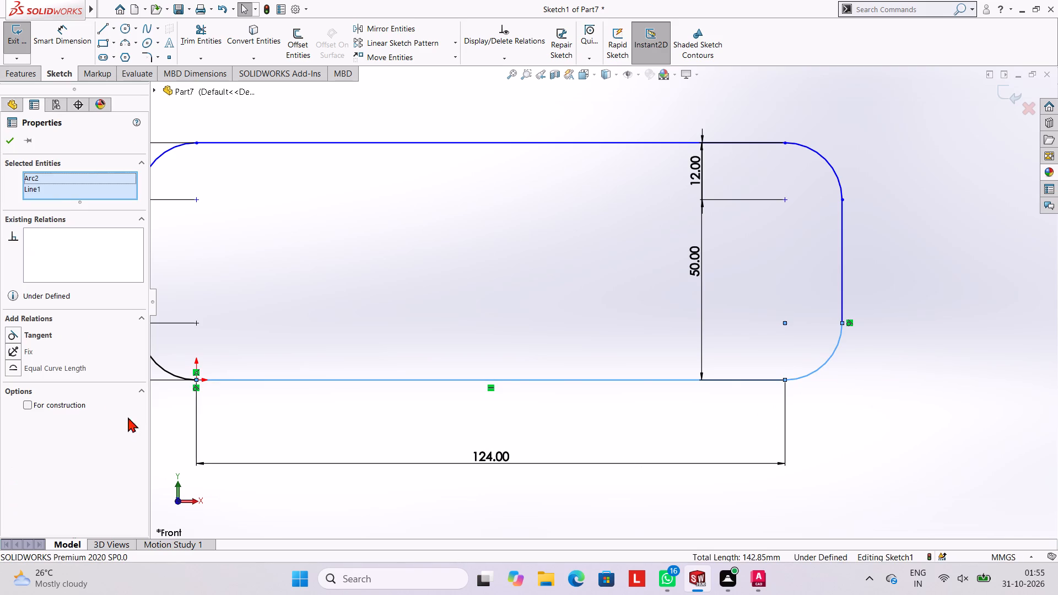
ctrl+click(45, 336)
key(Escape)
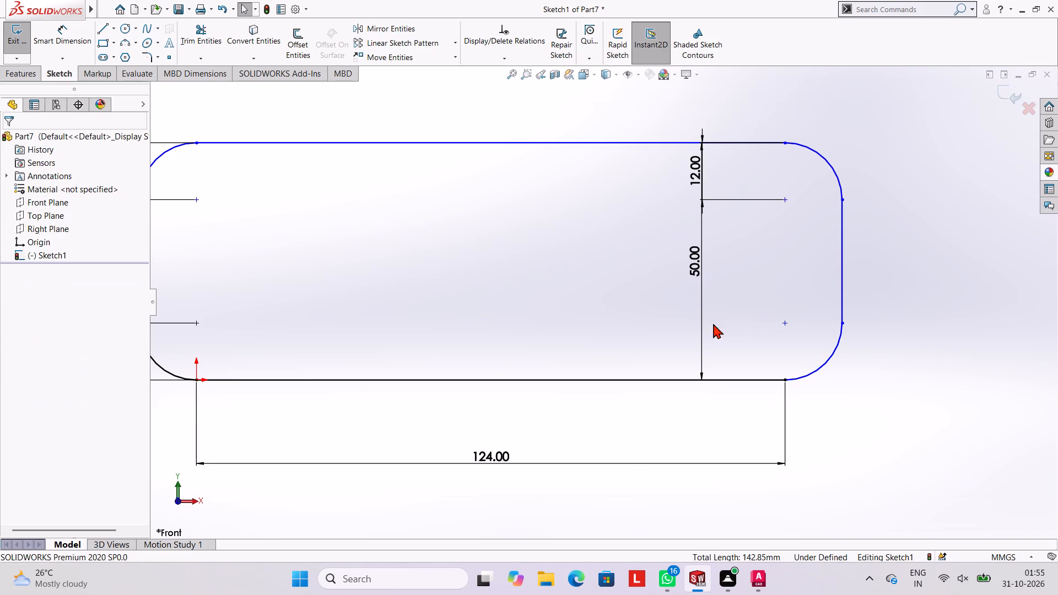
Make the upper-right corner arc tangent to both the right vertical line and the top horizontal line.
click(839, 185)
ctrl+click(841, 215)
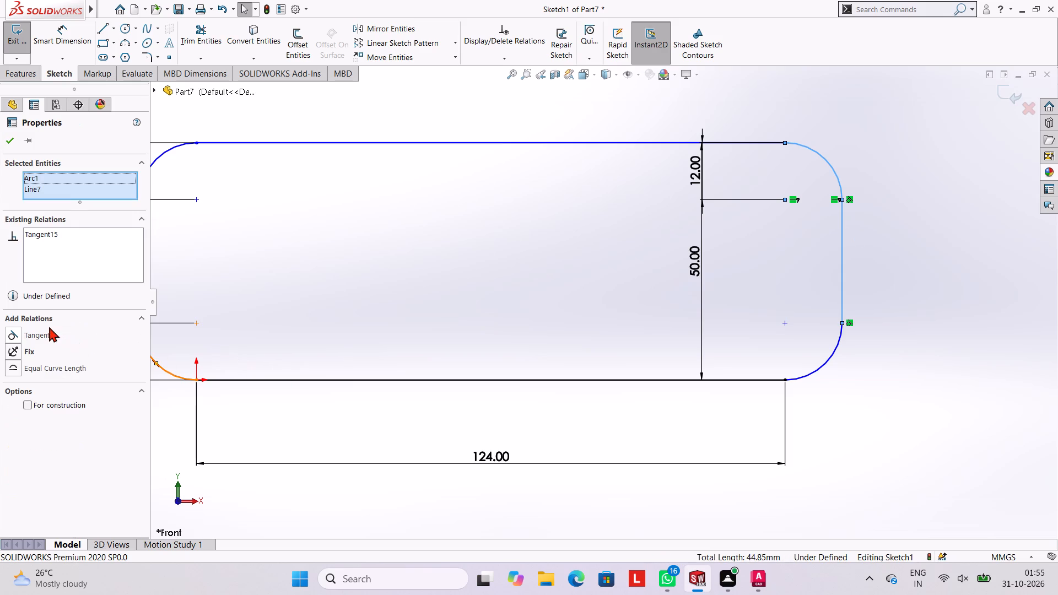
ctrl+click(34, 335)
key(Escape)
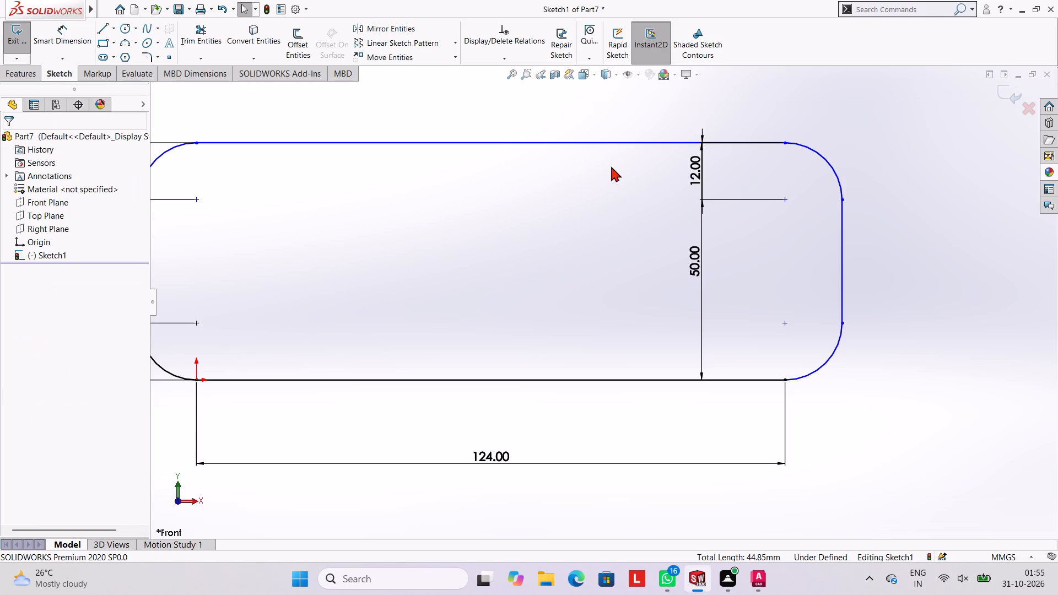
click(754, 141)
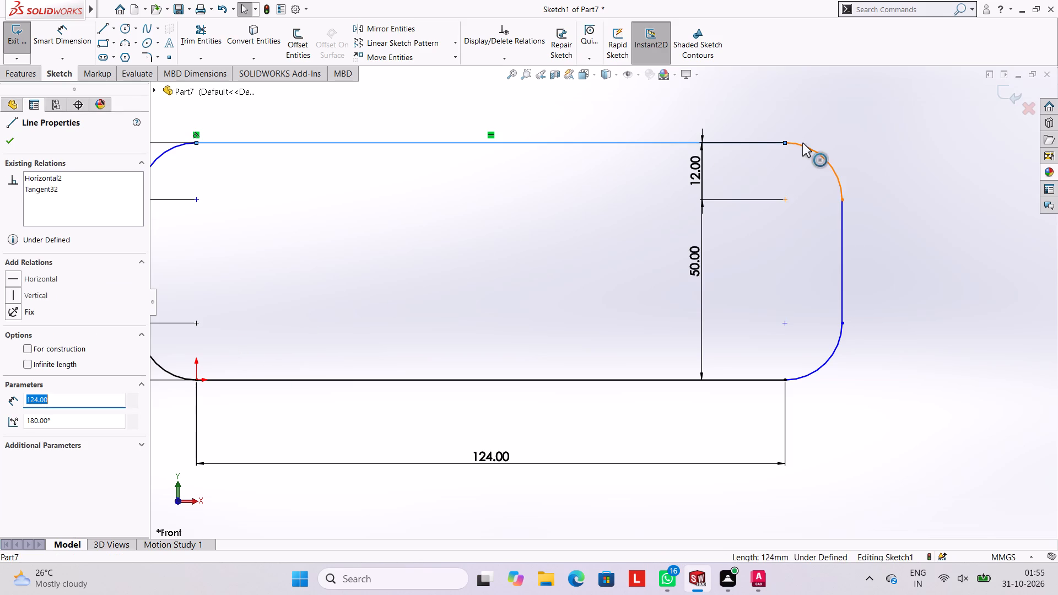
ctrl+click(800, 143)
ctrl+click(42, 333)
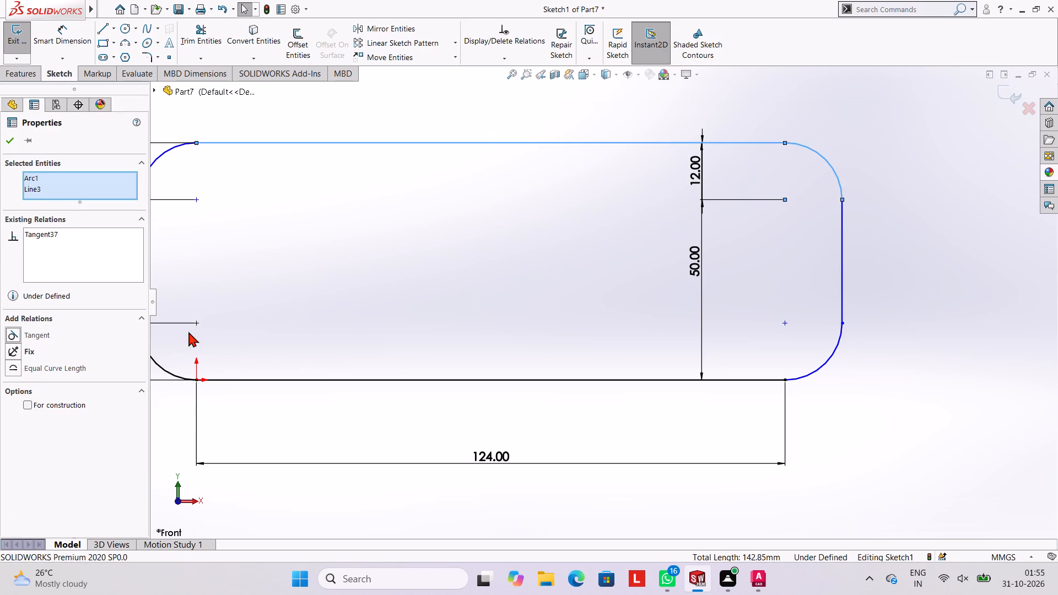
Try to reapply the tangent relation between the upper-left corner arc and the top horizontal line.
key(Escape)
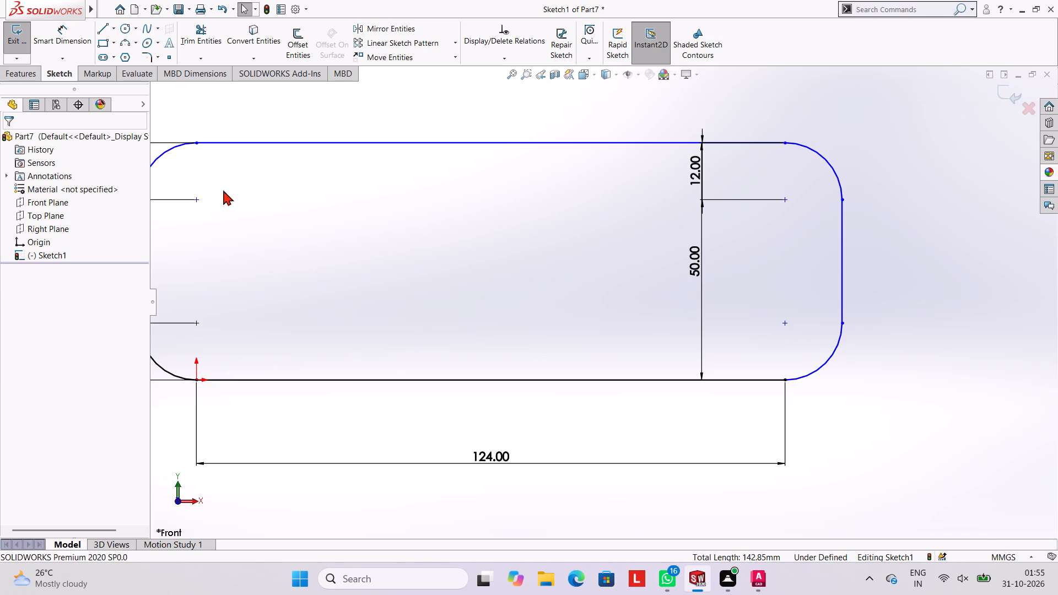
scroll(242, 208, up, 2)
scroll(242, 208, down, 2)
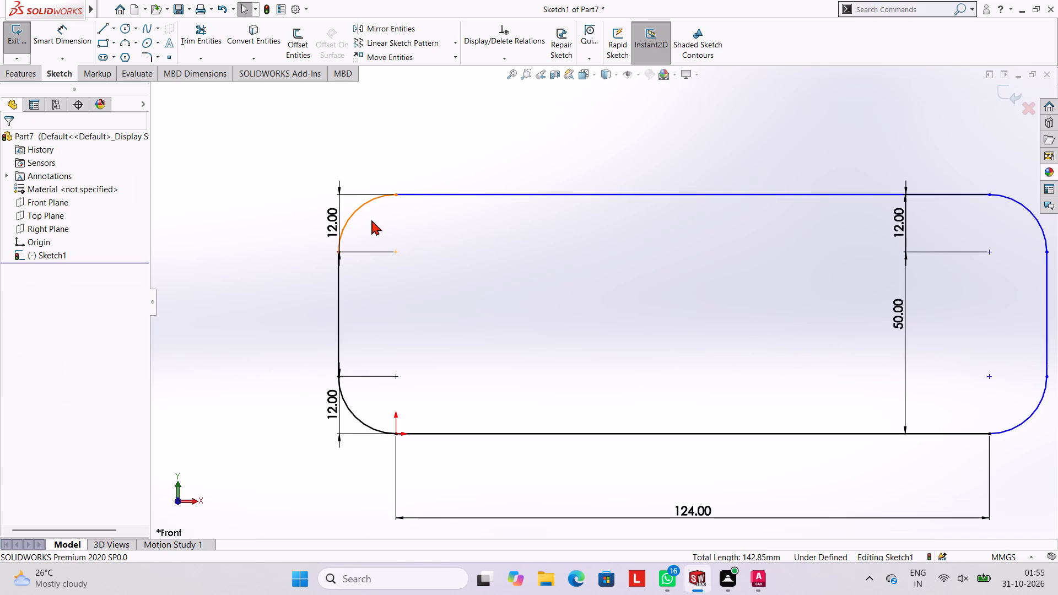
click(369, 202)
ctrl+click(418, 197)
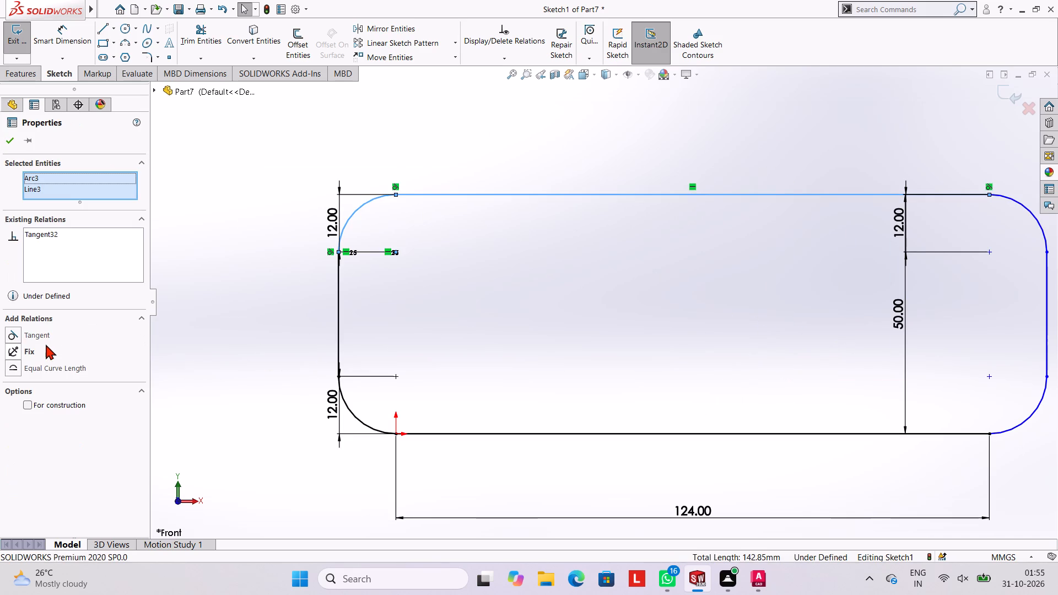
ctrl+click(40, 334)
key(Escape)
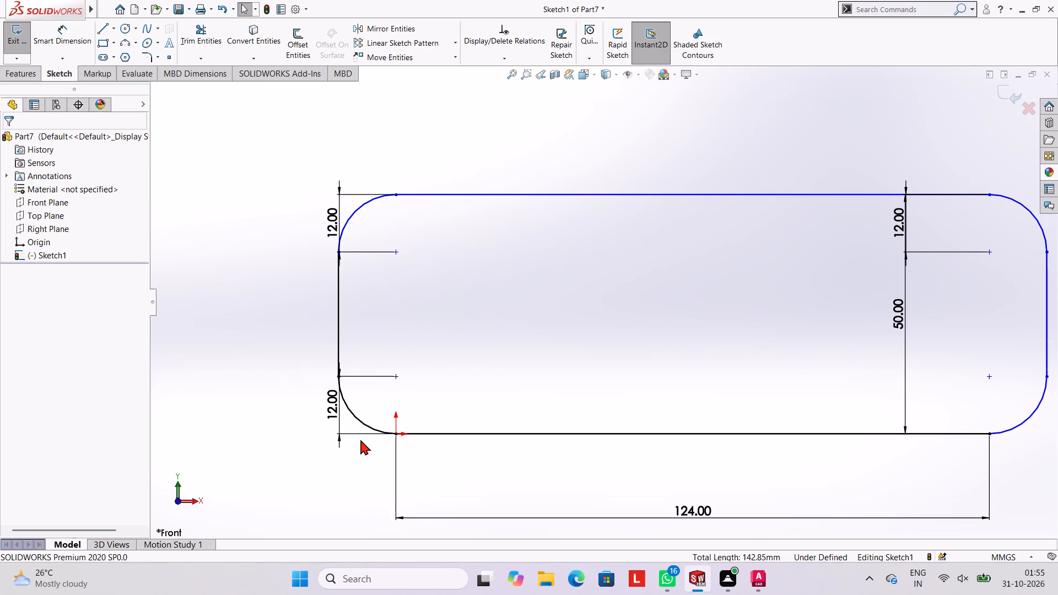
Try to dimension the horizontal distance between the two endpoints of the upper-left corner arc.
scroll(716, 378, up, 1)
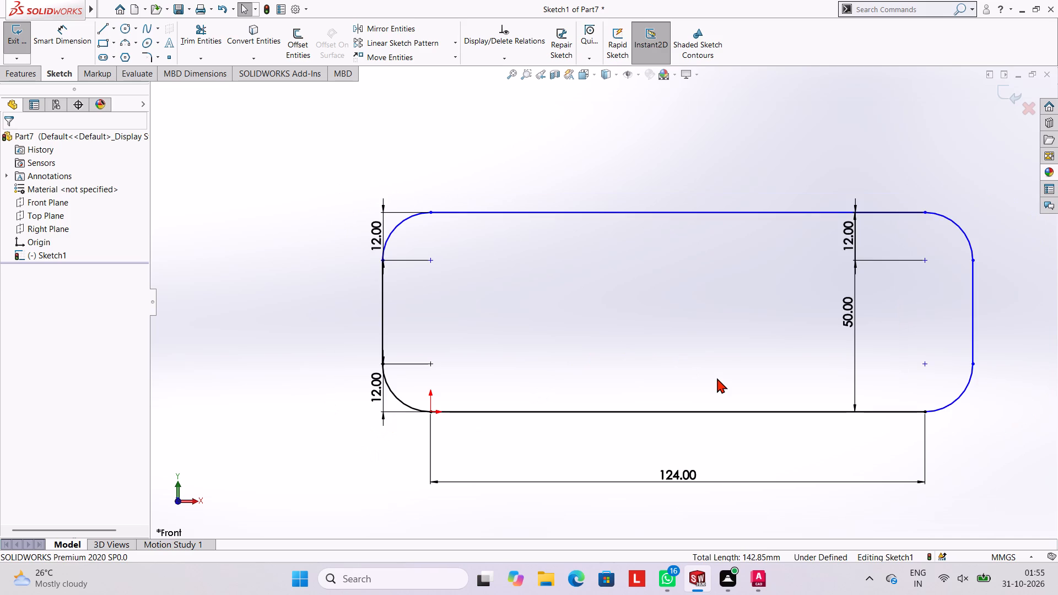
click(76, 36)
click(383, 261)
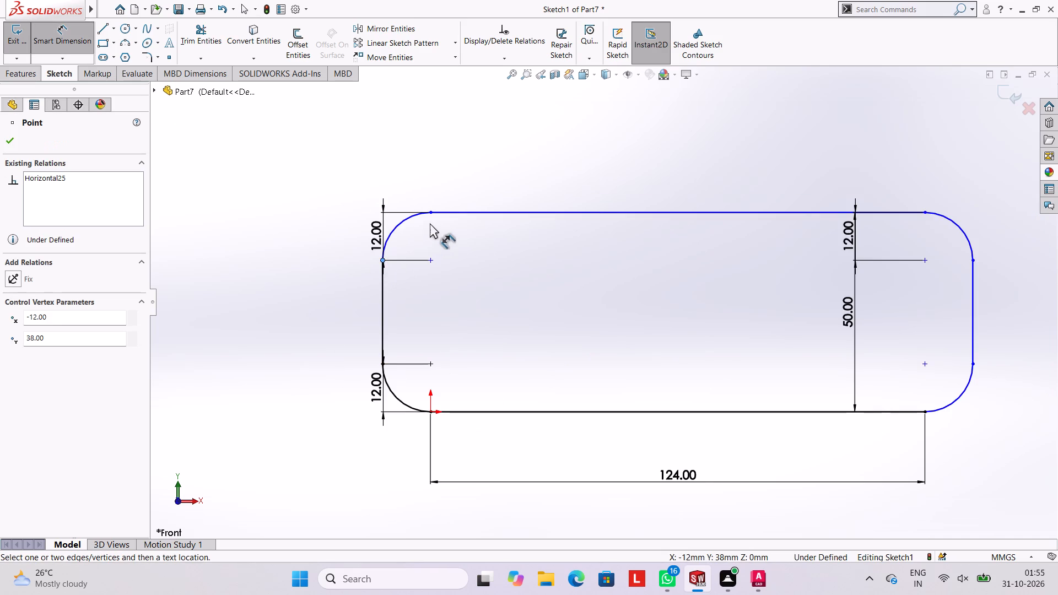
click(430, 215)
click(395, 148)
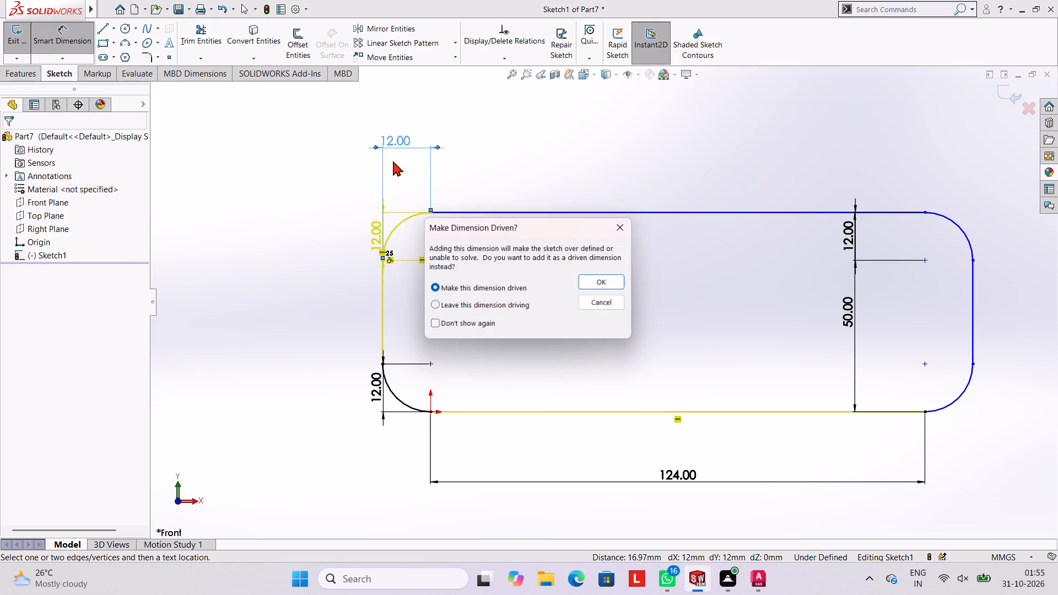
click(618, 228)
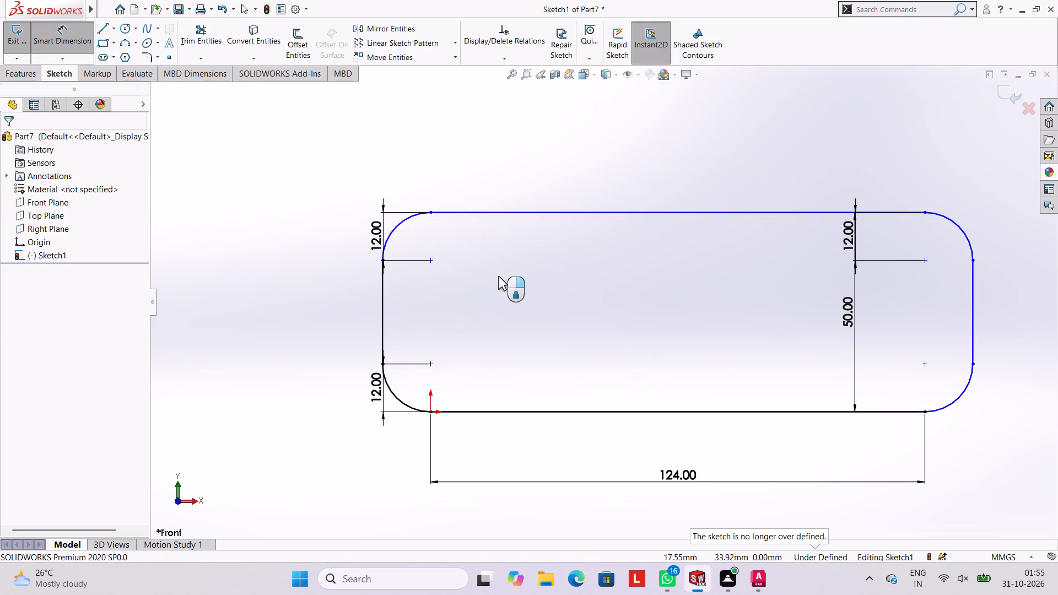
Dimension the vertical distance from the top line's left endpoint to the left vertical line's lower endpoint.
click(432, 215)
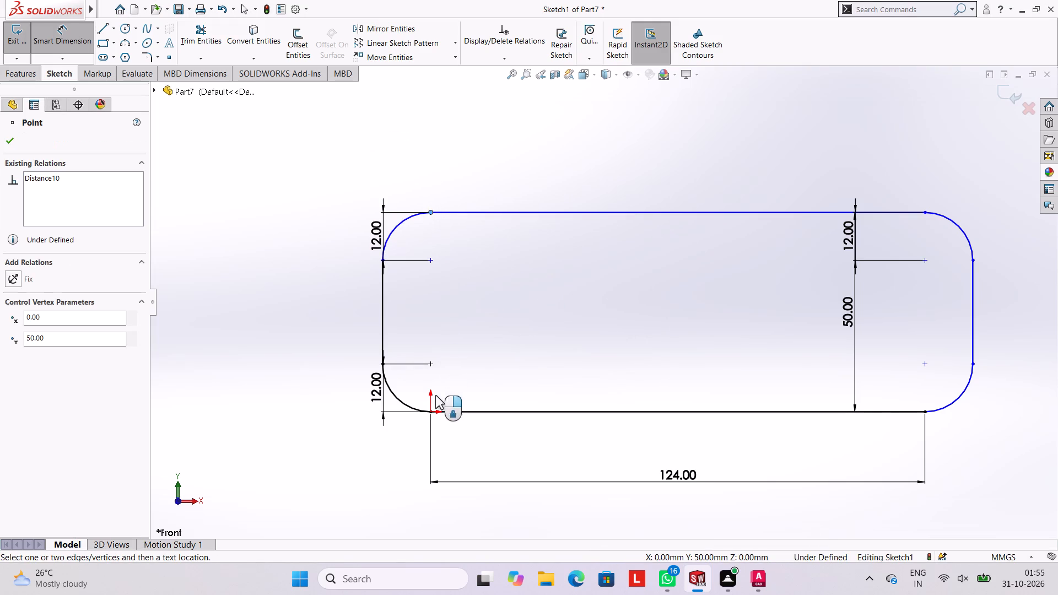
click(382, 365)
click(321, 333)
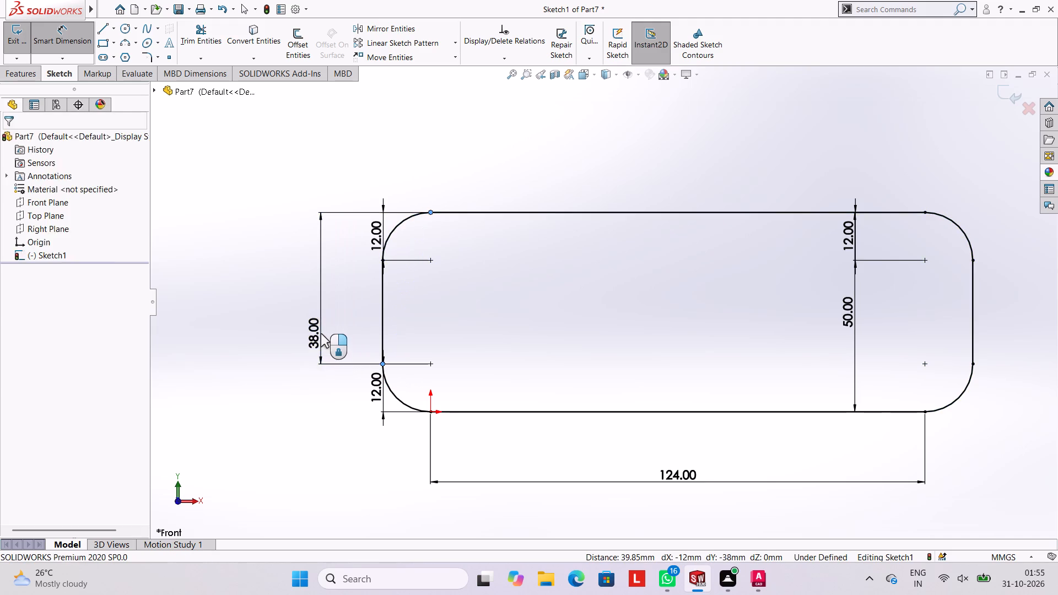
click(276, 318)
click(273, 268)
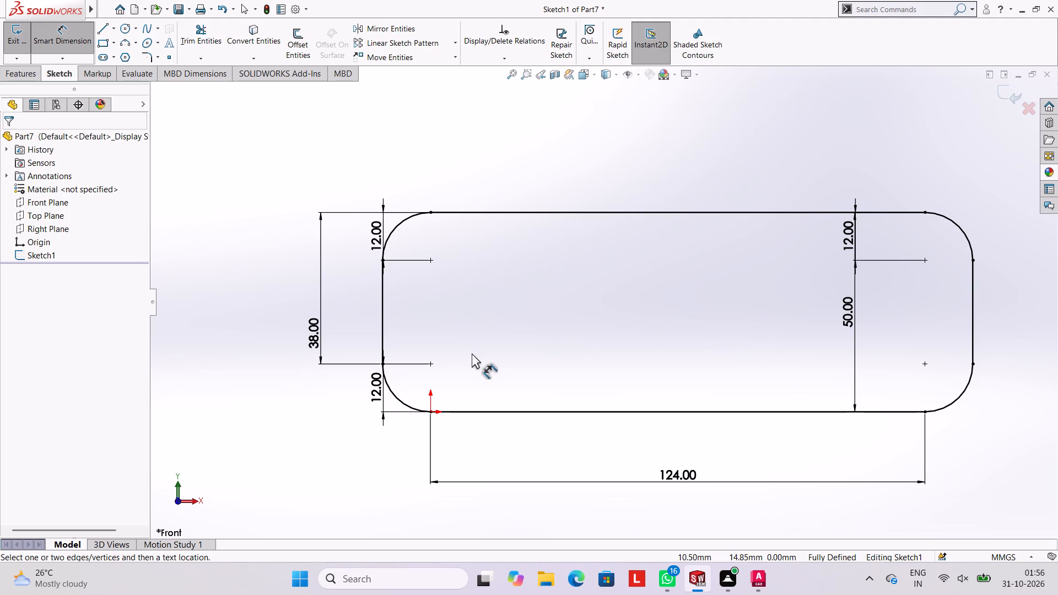
Extrude the rounded rectangle sketch as a boss with a blind depth of 22 mm.
click(39, 74)
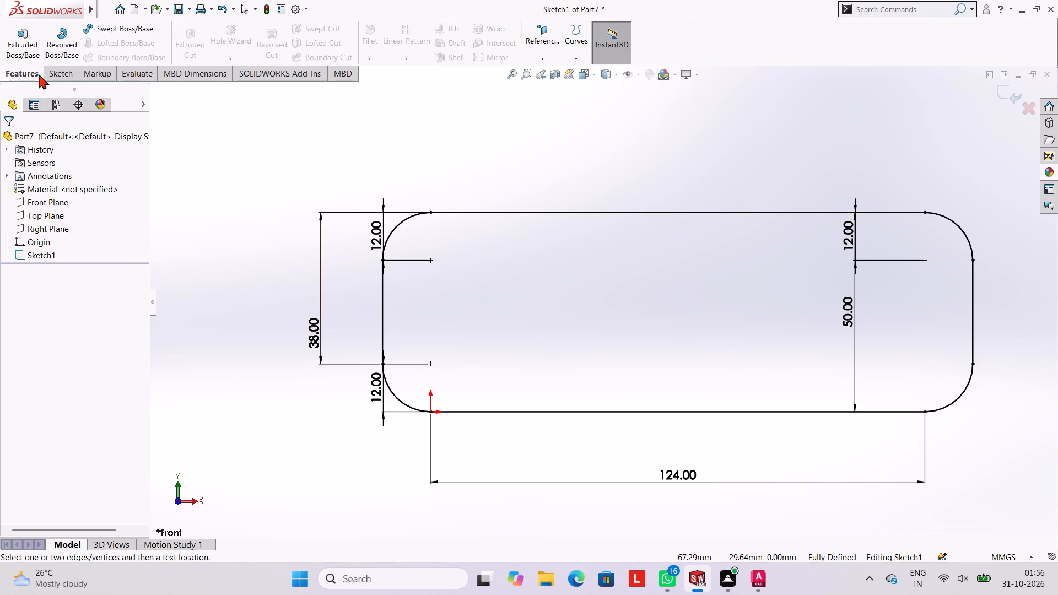
click(26, 41)
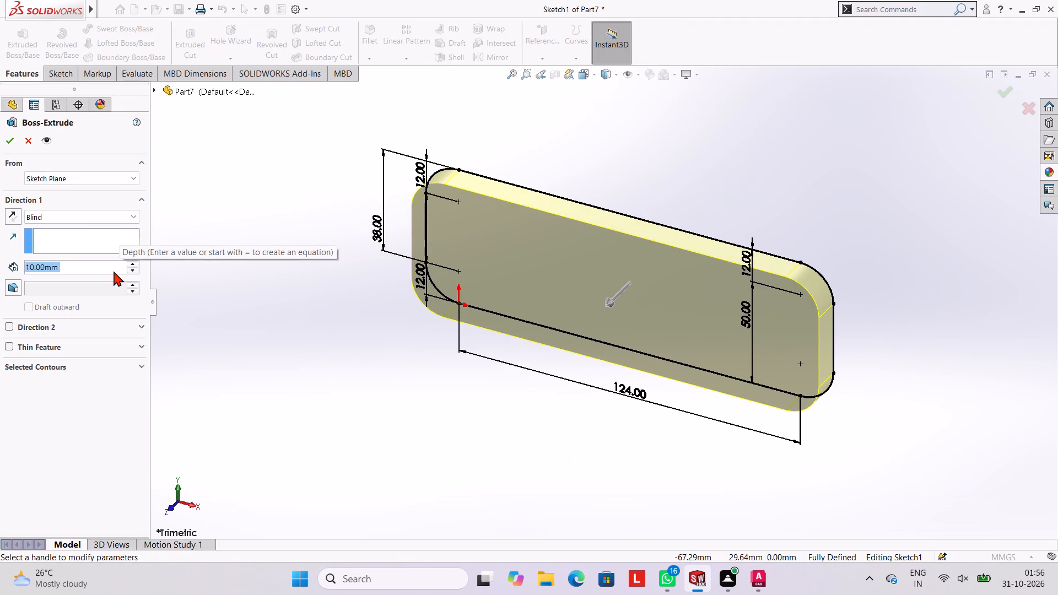
text(22)
key(Return)
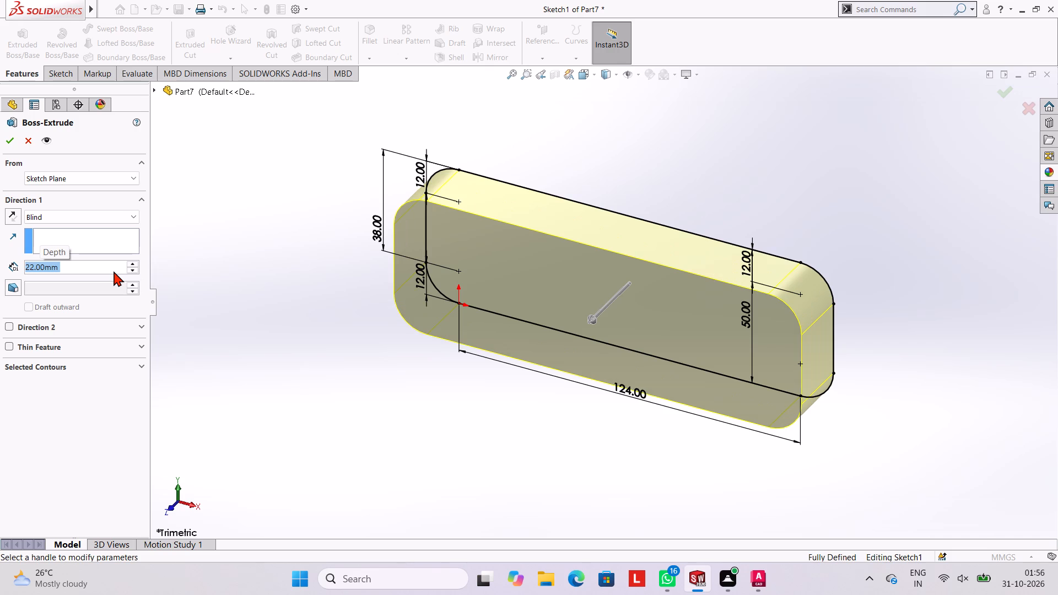
click(6, 135)
click(194, 182)
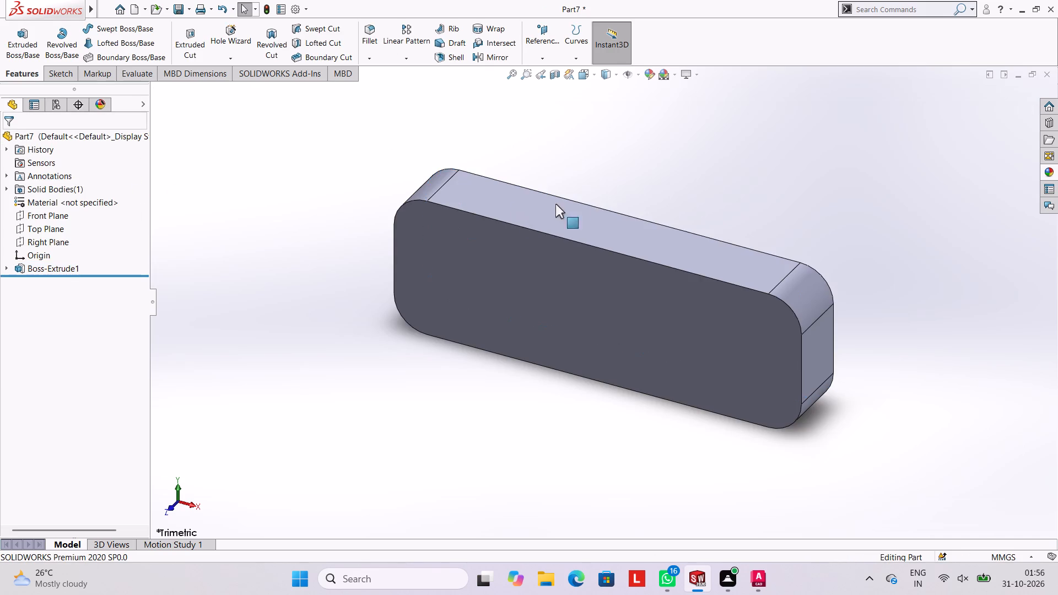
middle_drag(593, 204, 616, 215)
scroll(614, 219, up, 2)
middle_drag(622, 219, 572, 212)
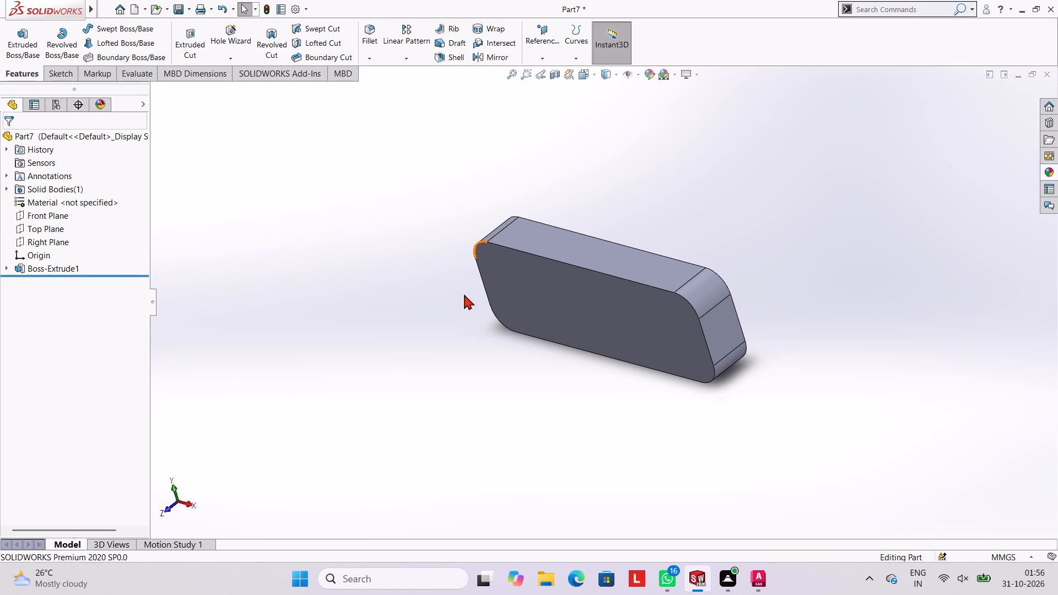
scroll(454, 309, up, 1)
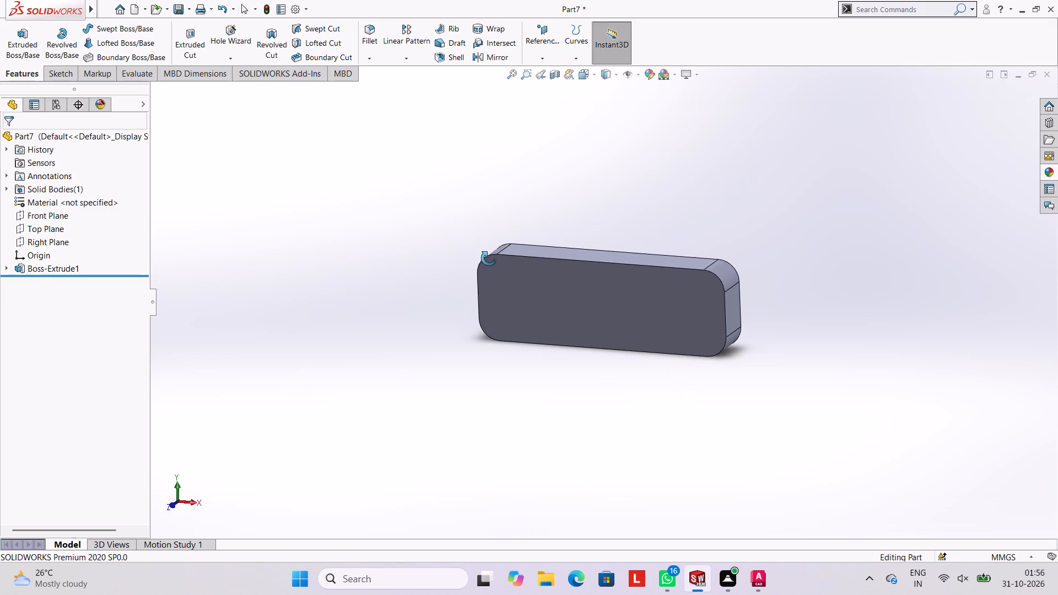
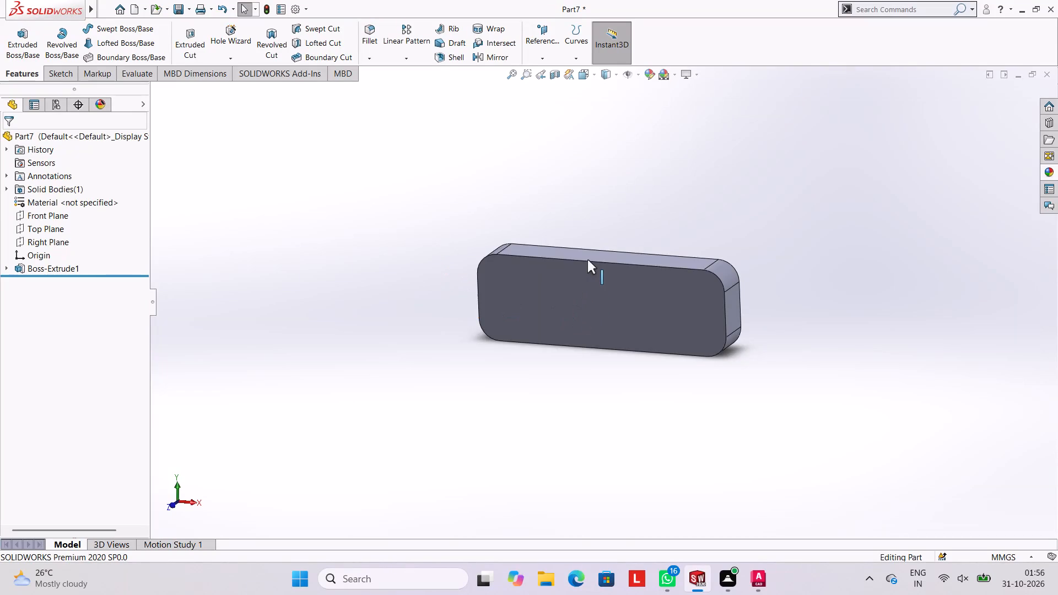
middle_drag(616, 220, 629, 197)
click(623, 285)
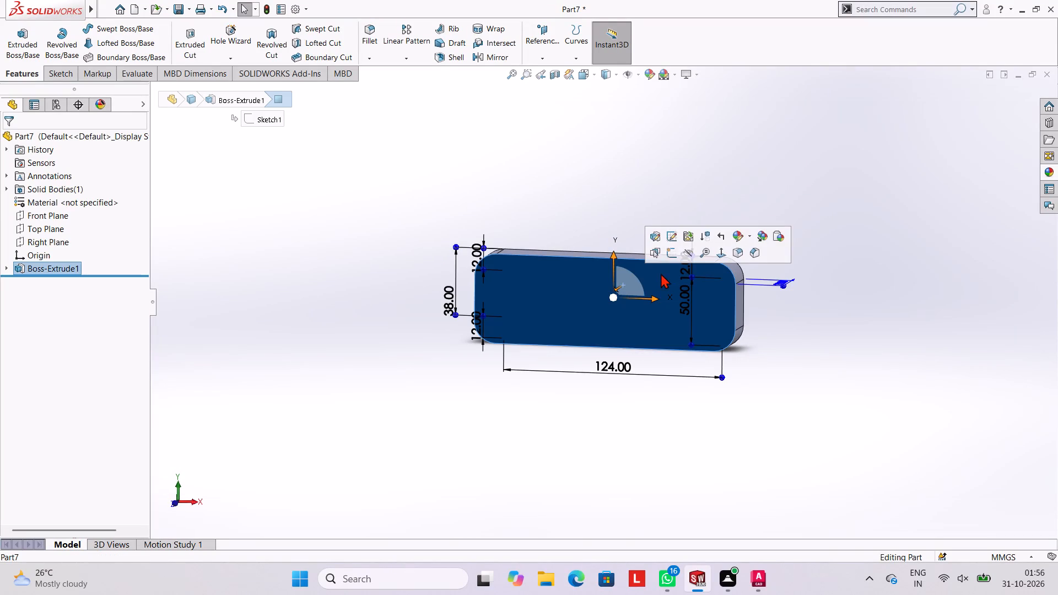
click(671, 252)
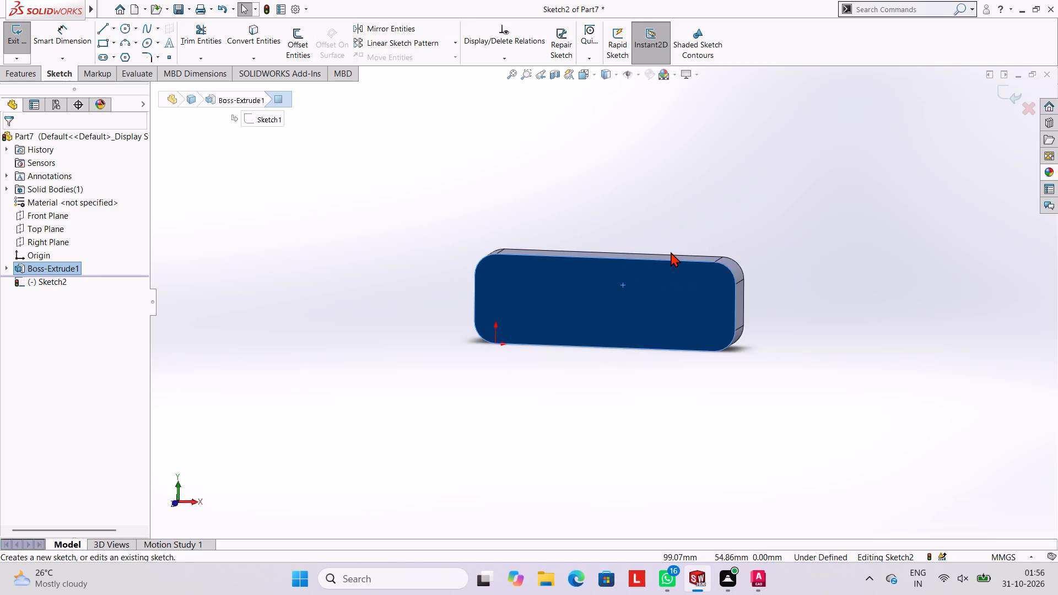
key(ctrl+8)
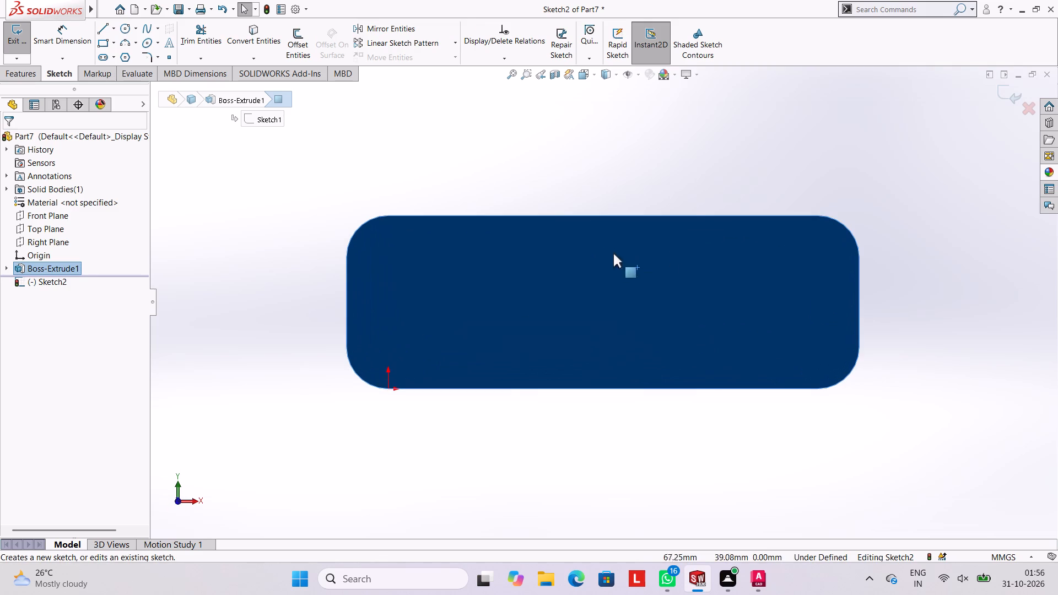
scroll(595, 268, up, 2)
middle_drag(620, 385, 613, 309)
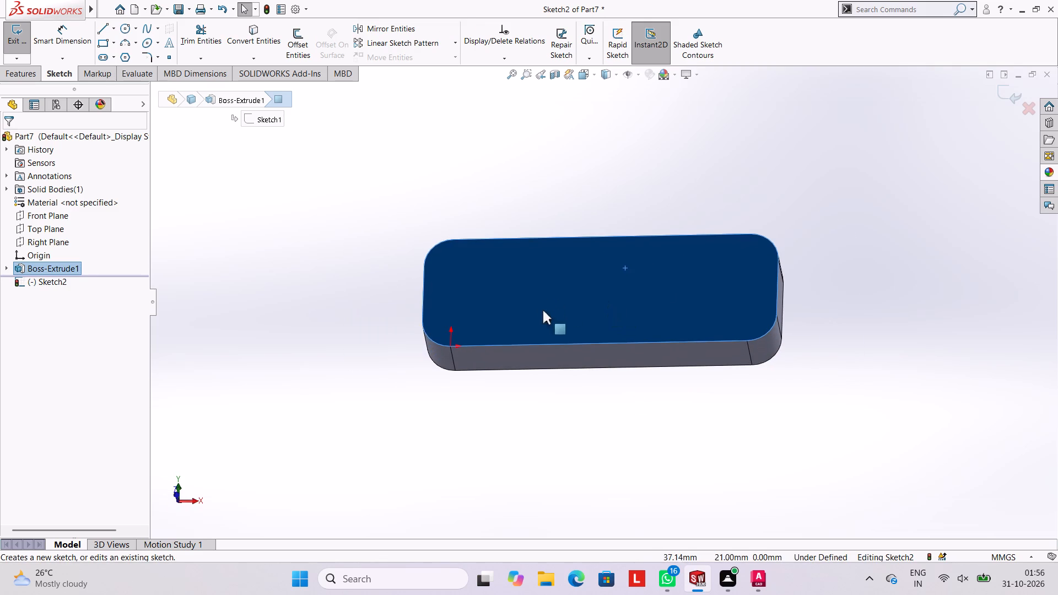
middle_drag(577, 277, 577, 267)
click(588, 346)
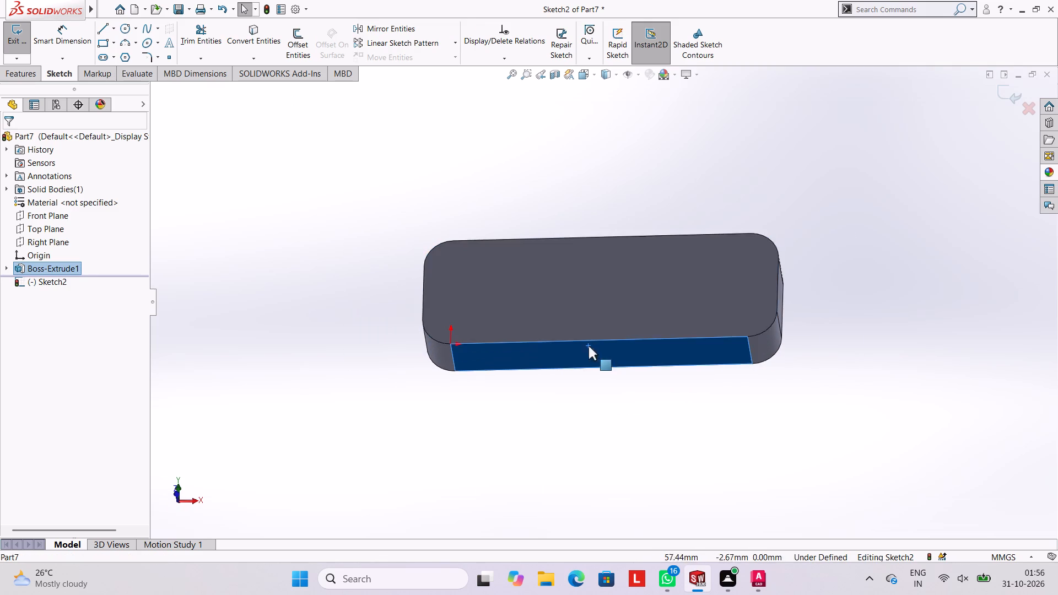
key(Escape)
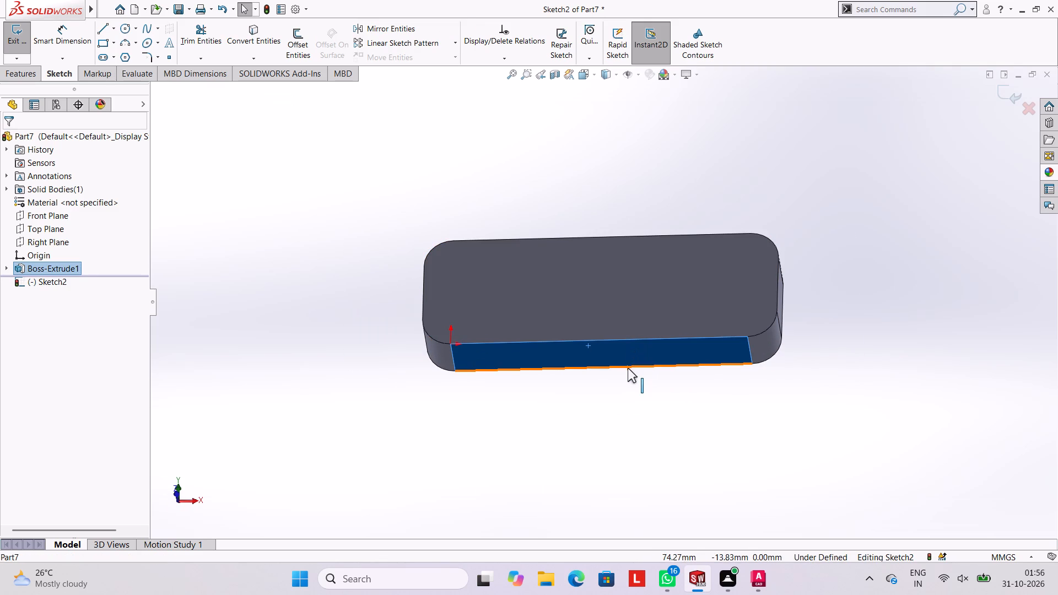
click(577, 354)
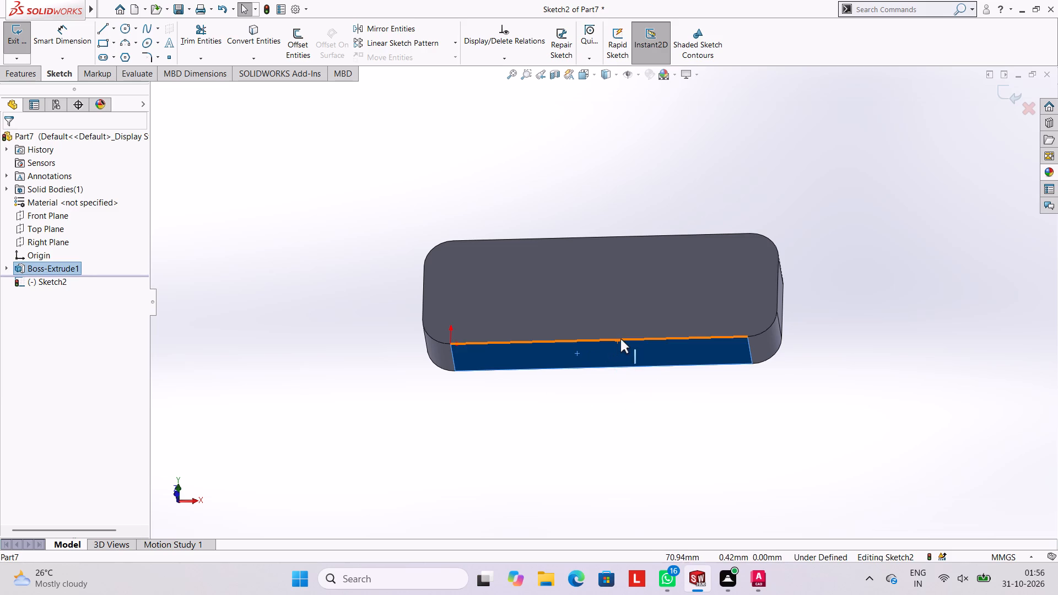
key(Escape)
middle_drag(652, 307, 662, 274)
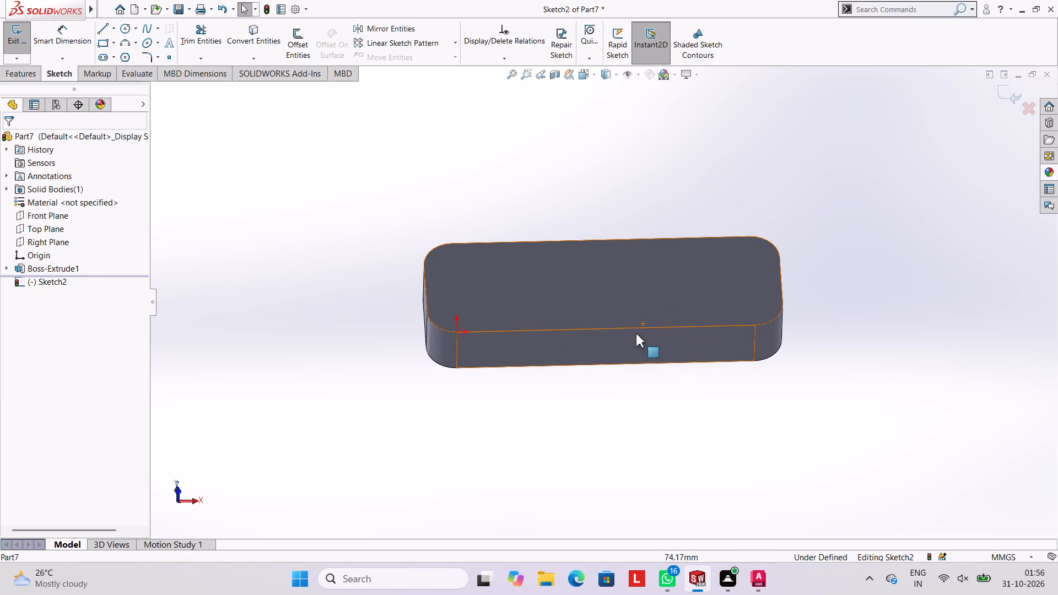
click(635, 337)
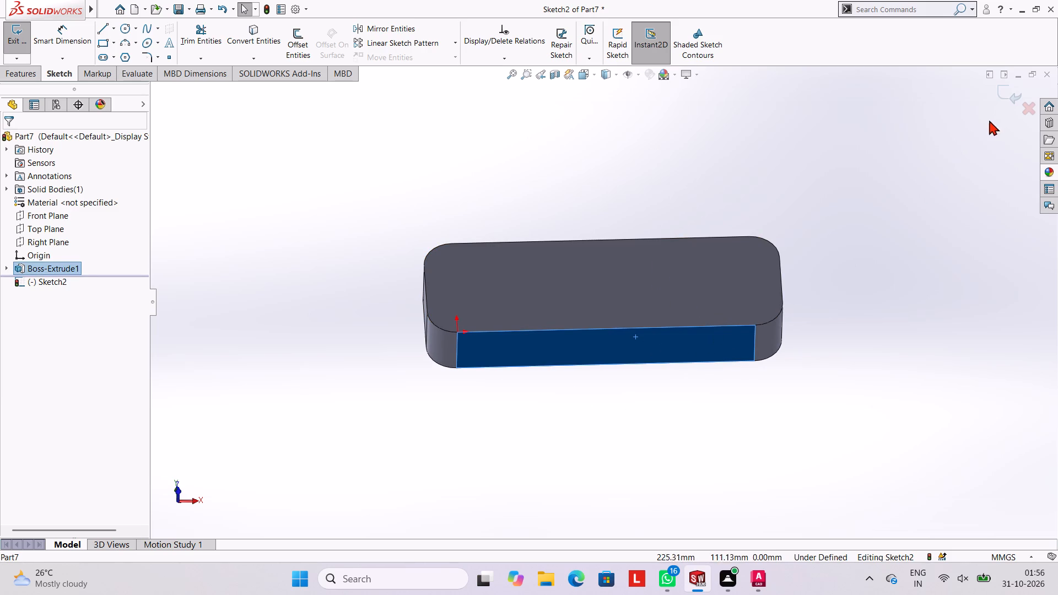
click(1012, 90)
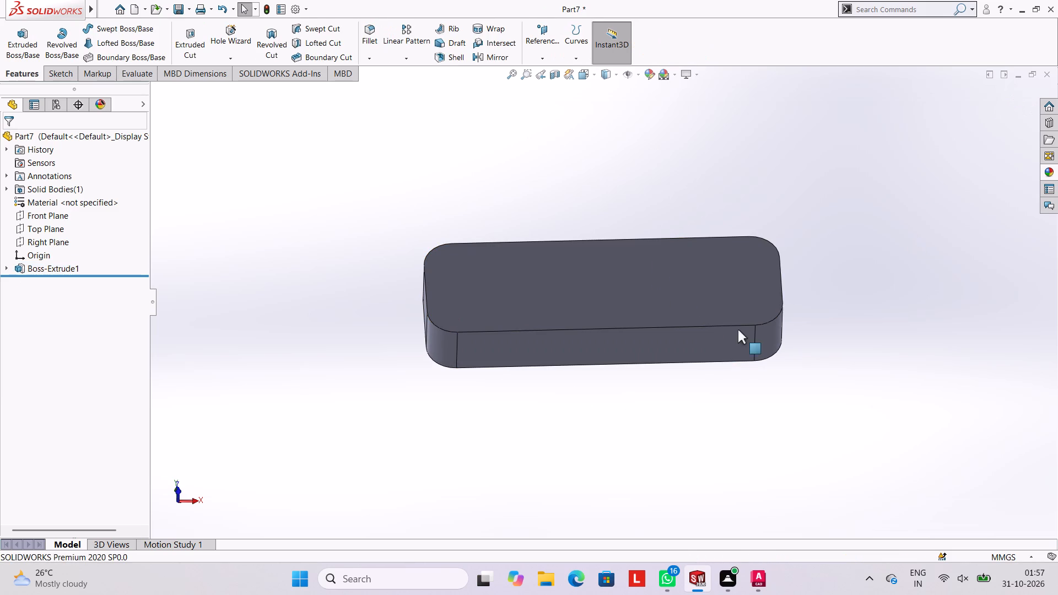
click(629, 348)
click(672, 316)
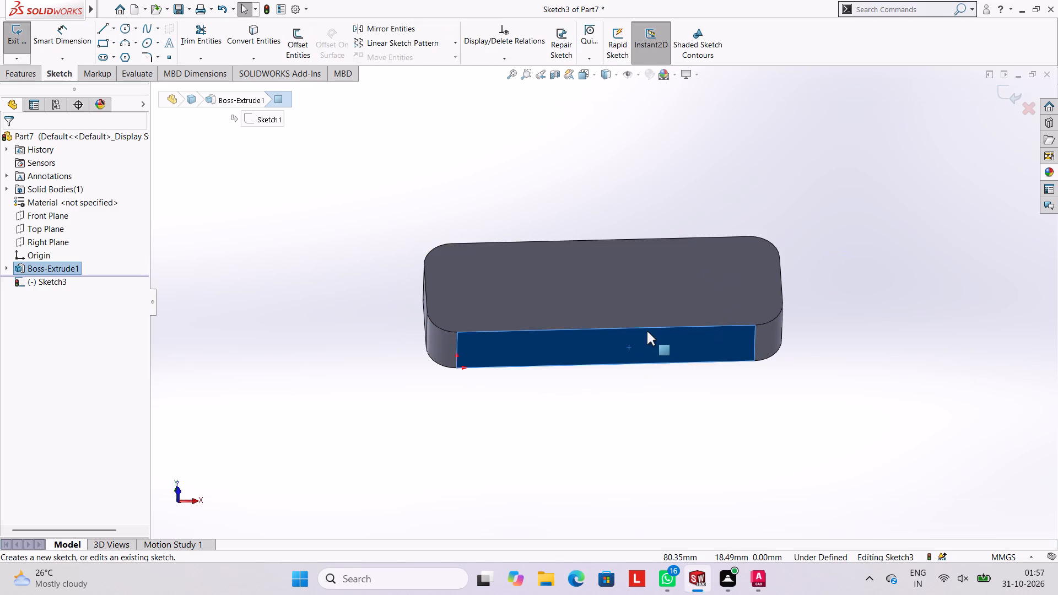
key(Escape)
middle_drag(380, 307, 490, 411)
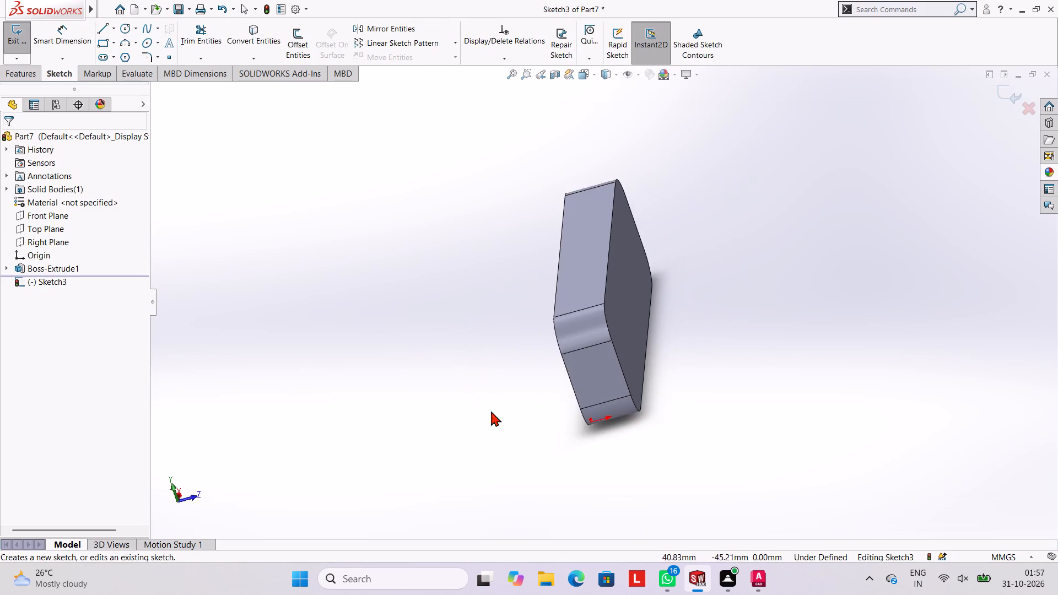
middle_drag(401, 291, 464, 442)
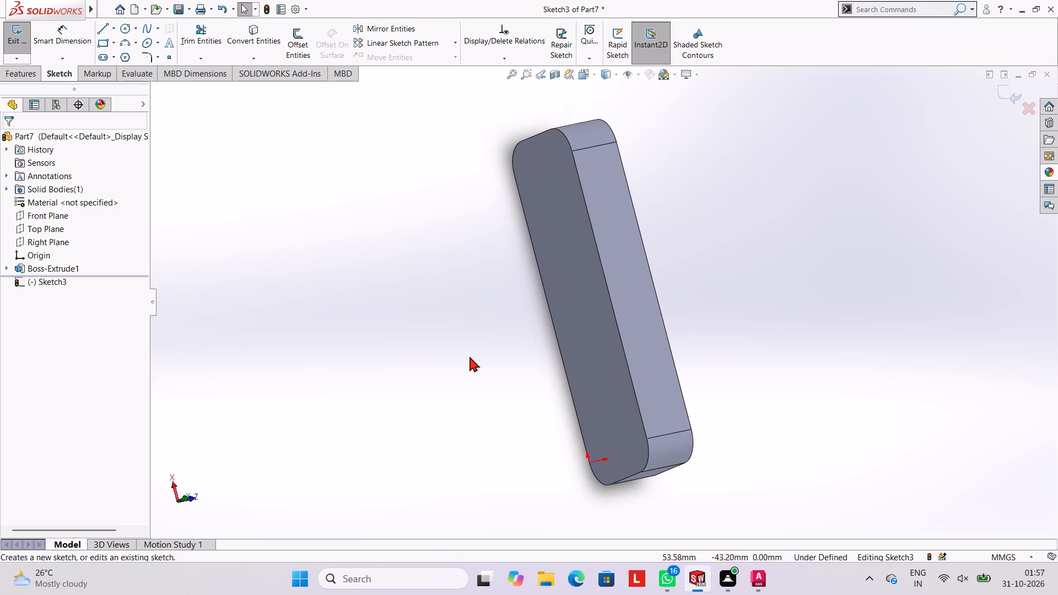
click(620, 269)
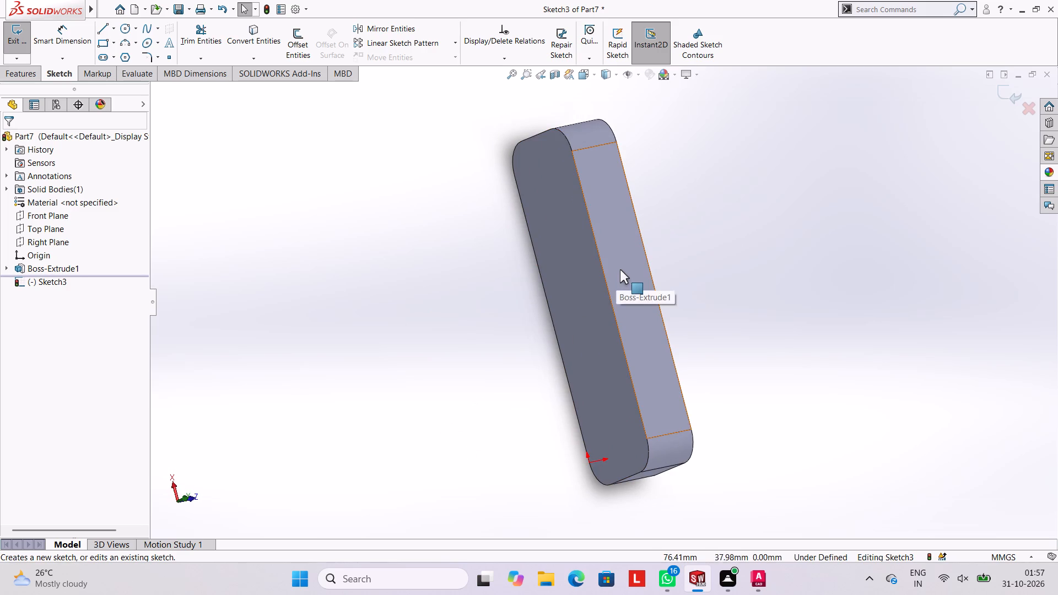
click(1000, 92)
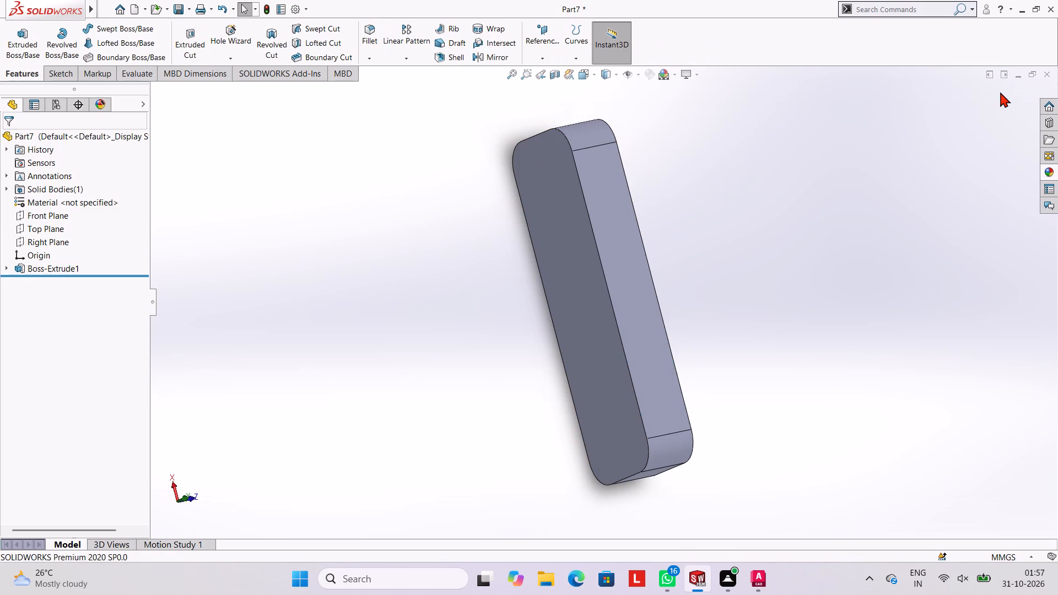
Start a new sketch on the block's flat top face and view it straight on.
click(617, 213)
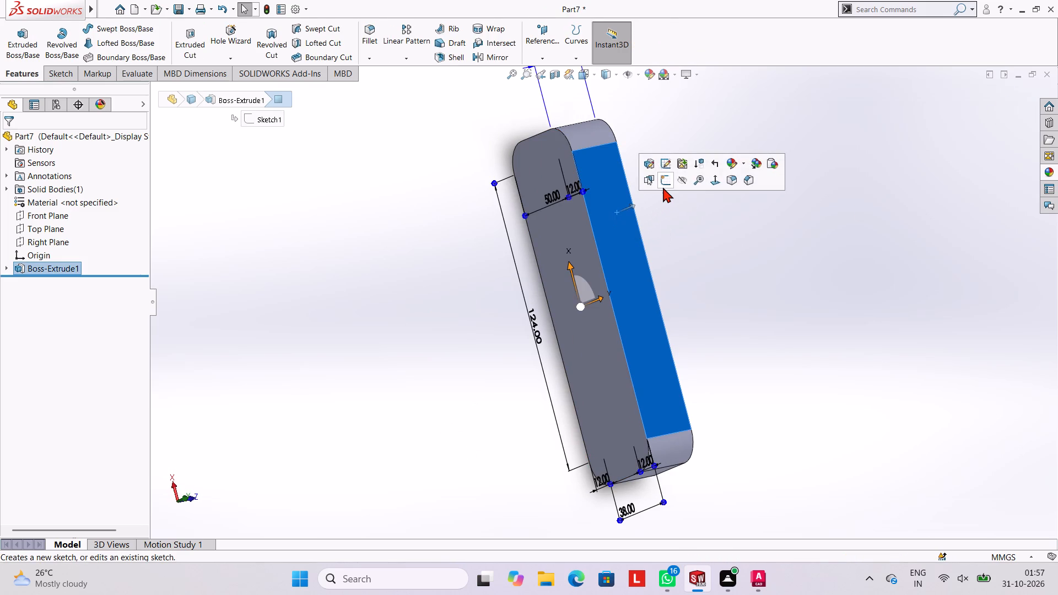
click(663, 185)
key(ctrl+8)
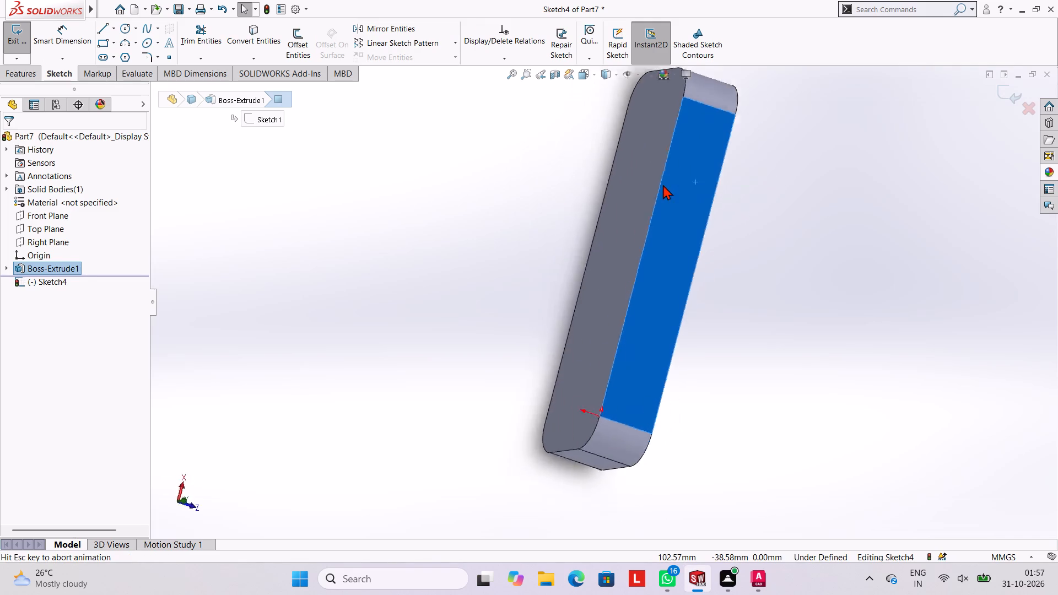
key(ctrl+8)
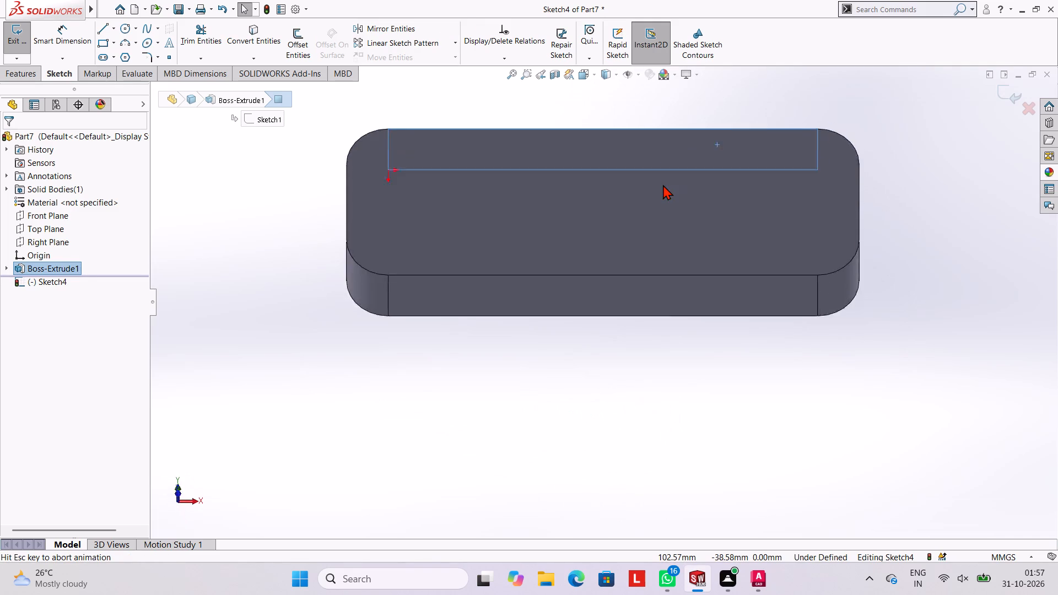
key(ctrl+8)
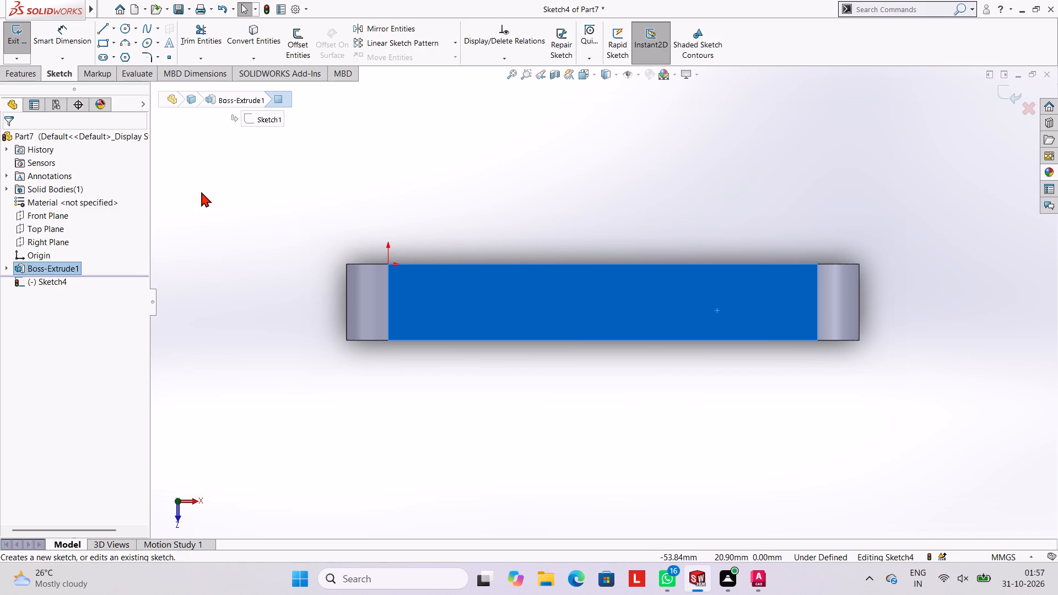
Sketch a 25 mm horizontal line along the top face's back edge, from its midpoint toward the origin.
click(104, 30)
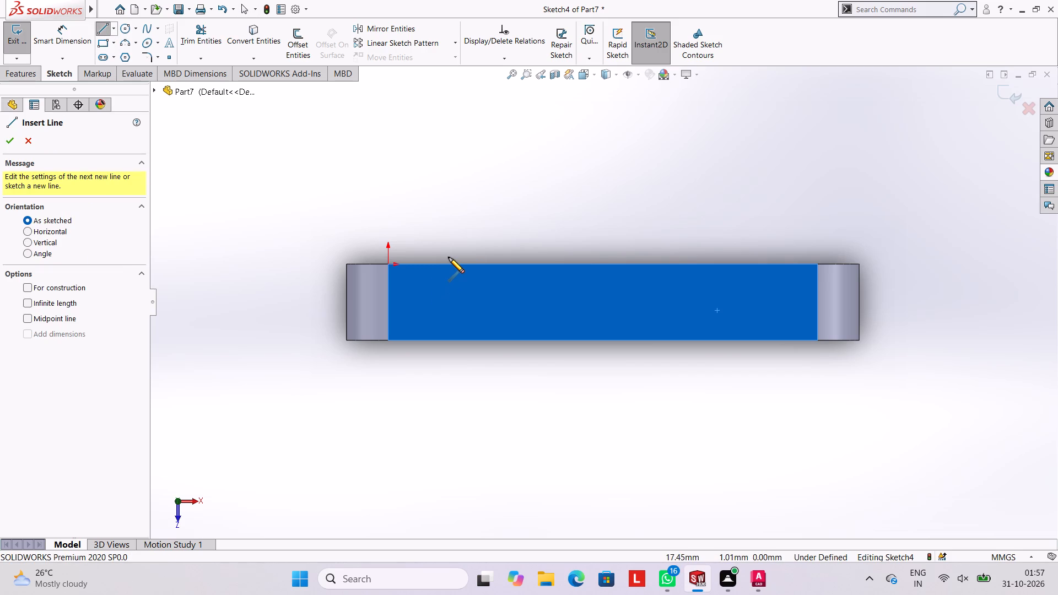
click(604, 264)
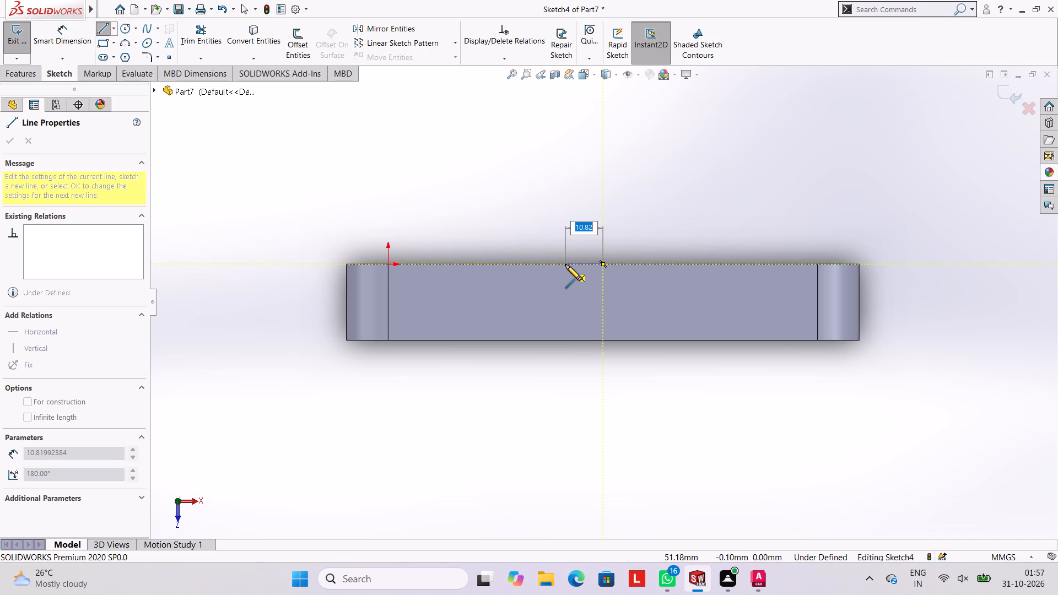
text(25)
key(Return)
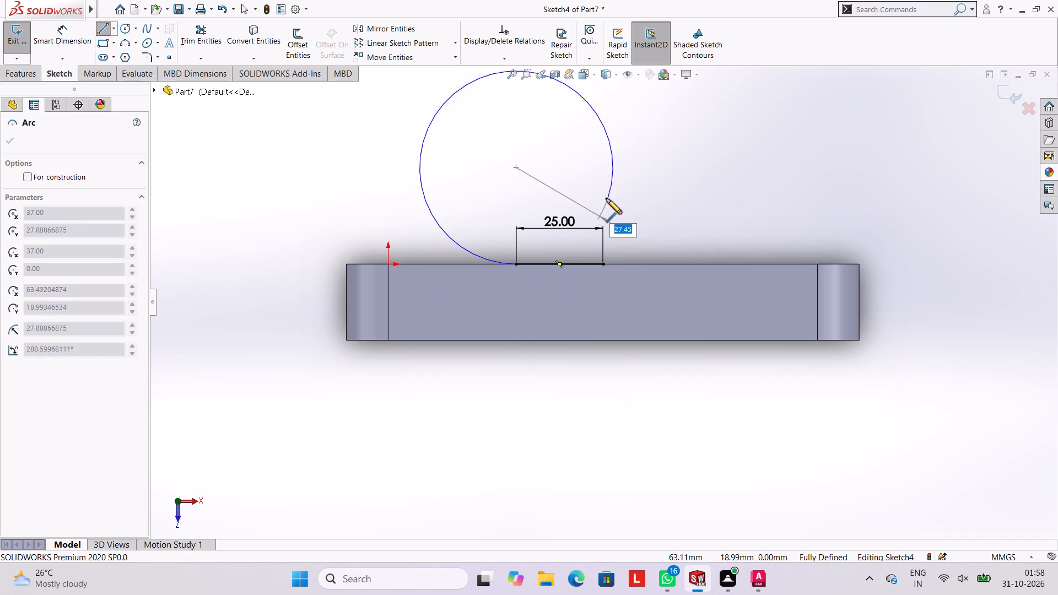
key(Escape)
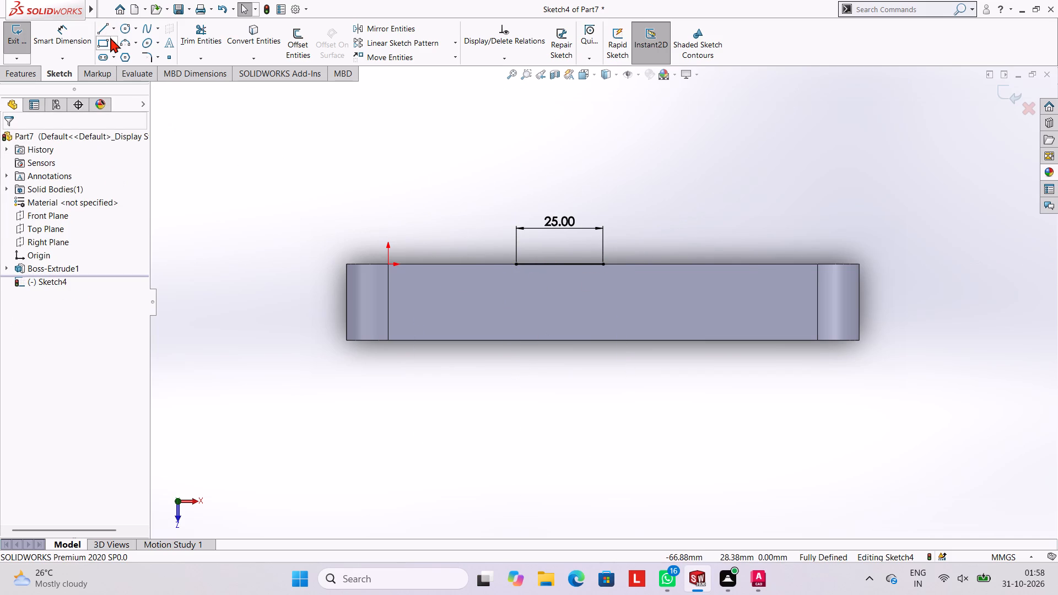
Sketch a second 25 mm horizontal line from the back edge's midpoint in the opposite direction, away from the origin.
click(104, 25)
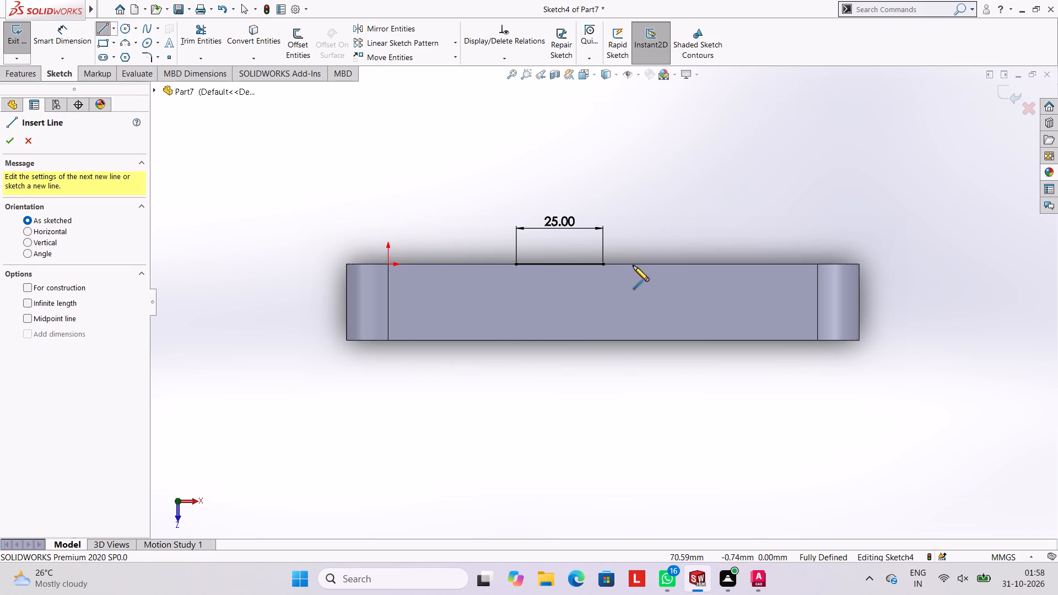
click(602, 264)
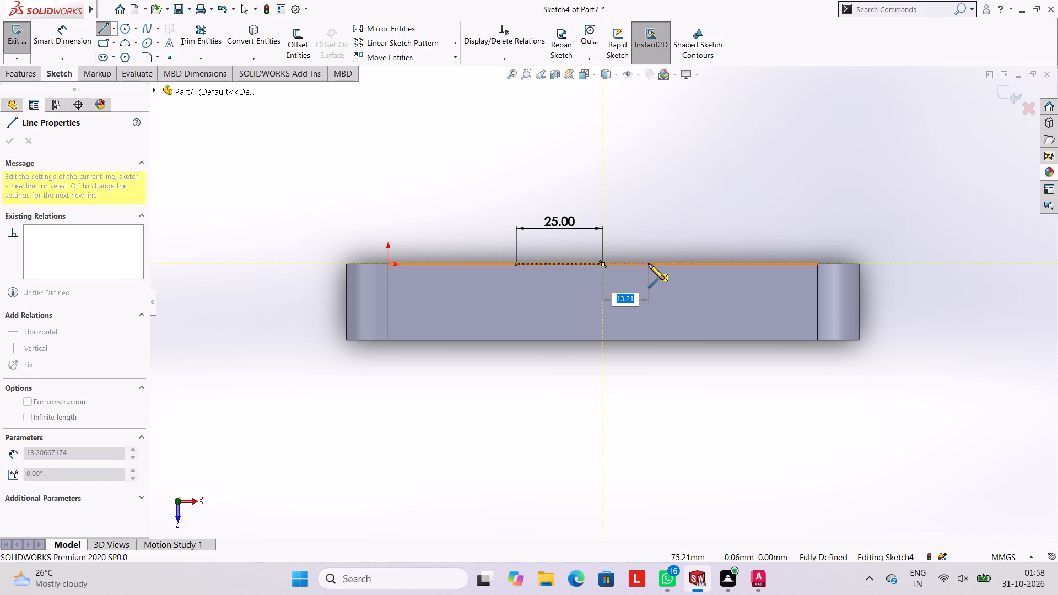
text(25)
key(Return)
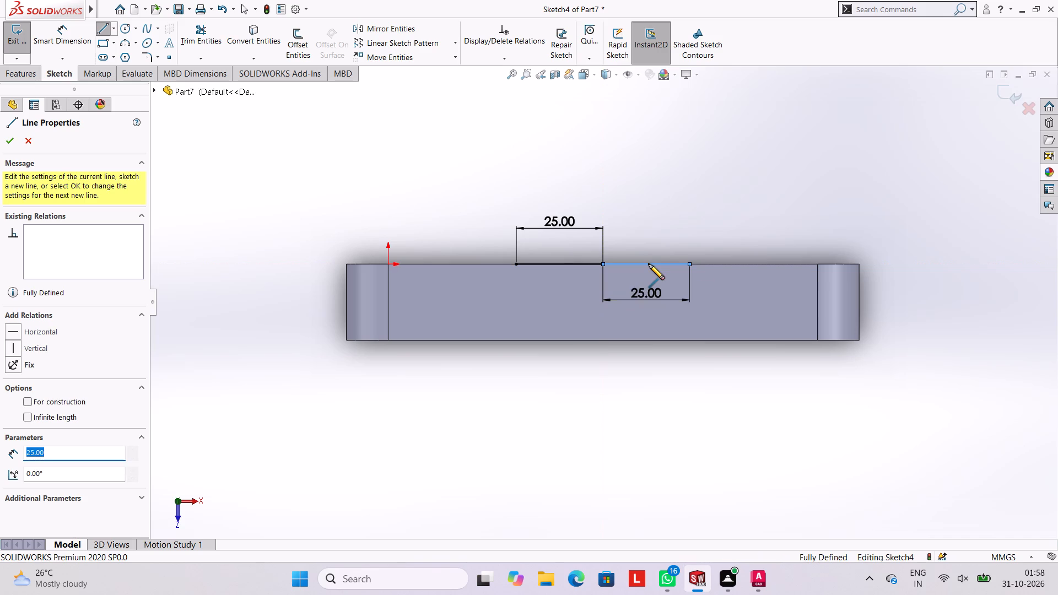
key(Escape)
key(Escape)
key(Escape)
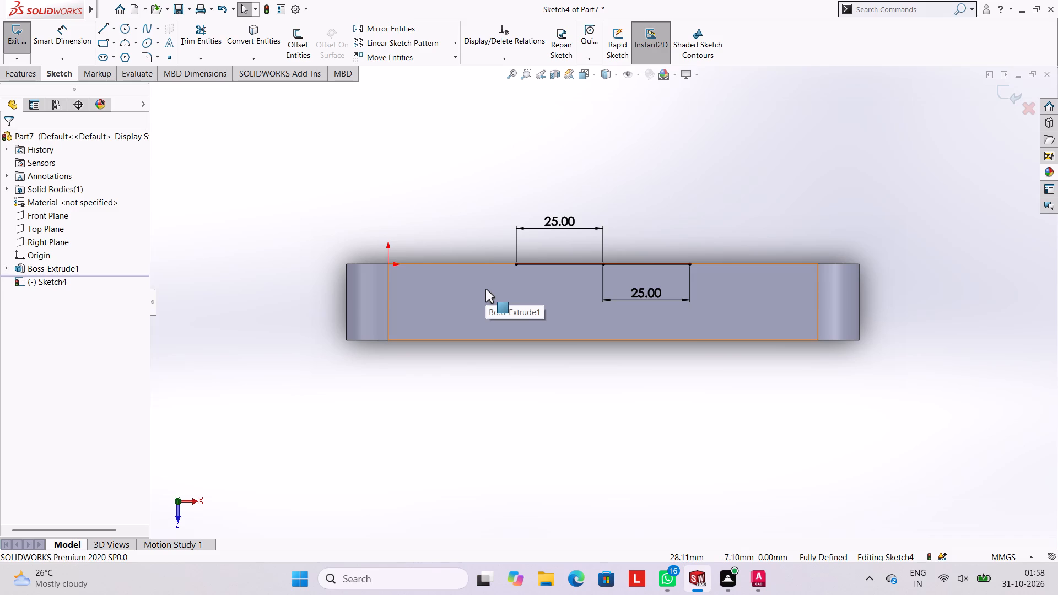
Sketch a 46 mm horizontal line along the back edge from its midpoint toward the origin.
click(100, 30)
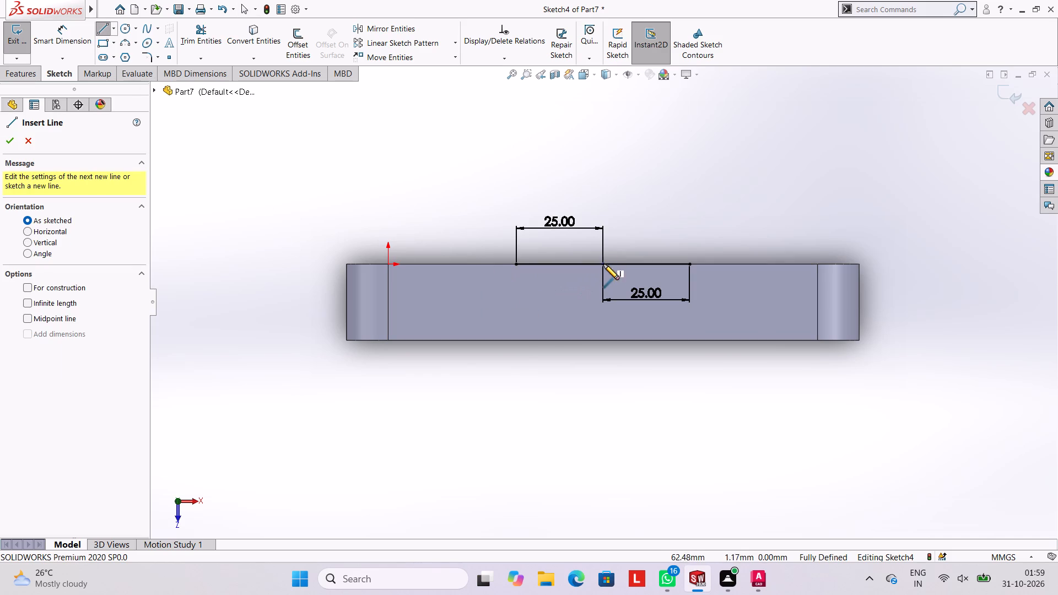
click(602, 264)
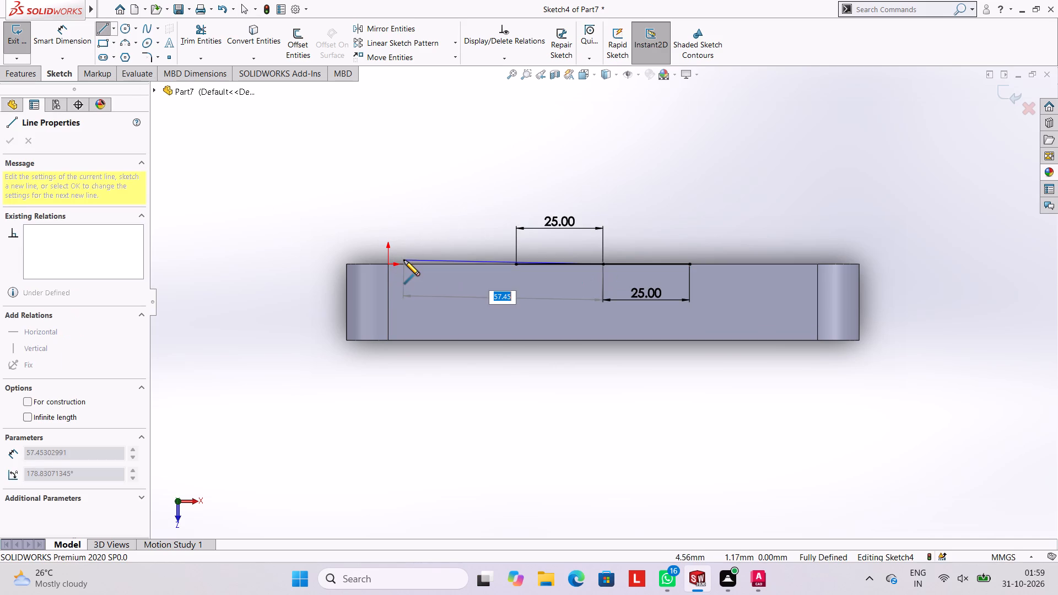
text(46)
key(Return)
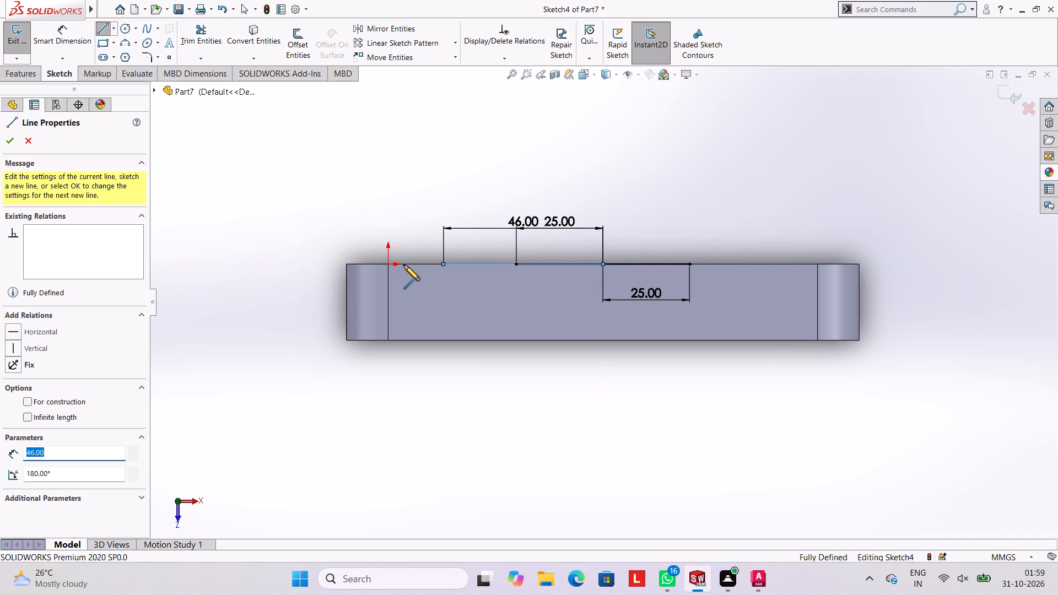
key(Escape)
key(Escape)
key(Escape)
key(Escape)
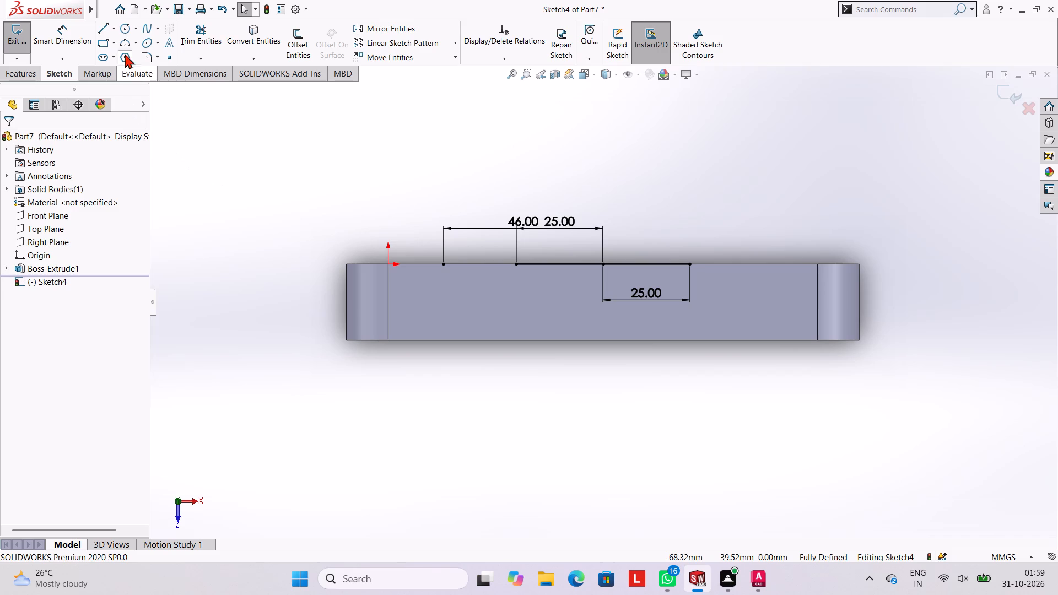
Sketch a horizontal line along the back edge from the origin to the far end of the 46 mm line.
click(103, 25)
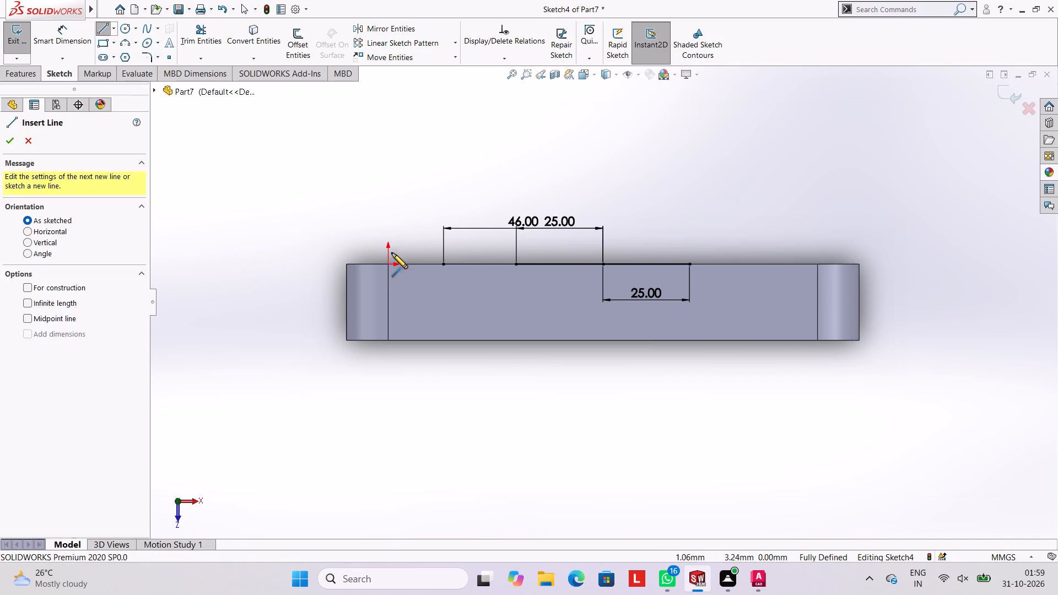
click(386, 264)
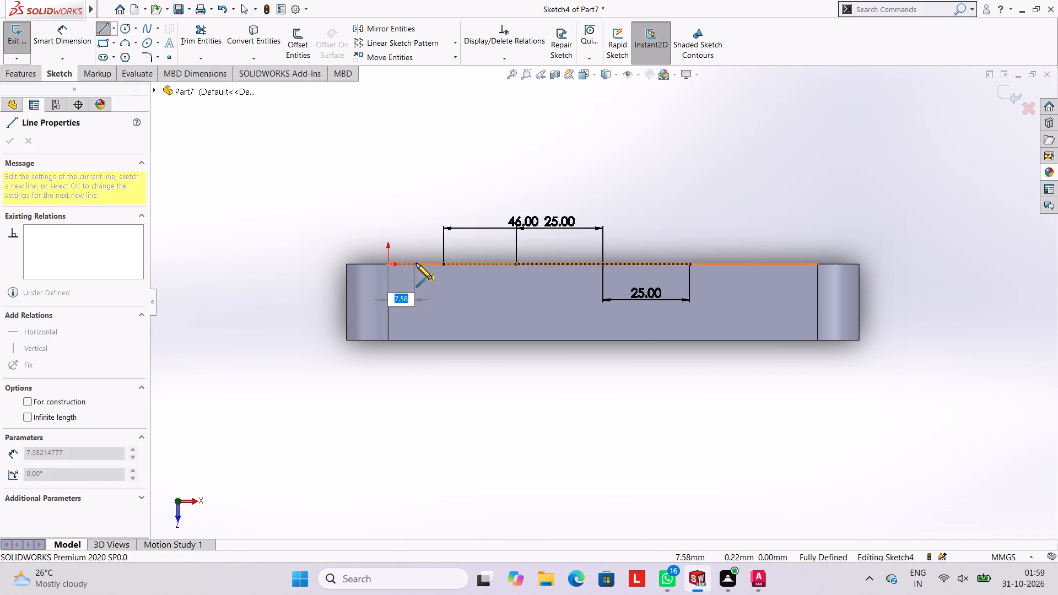
click(442, 263)
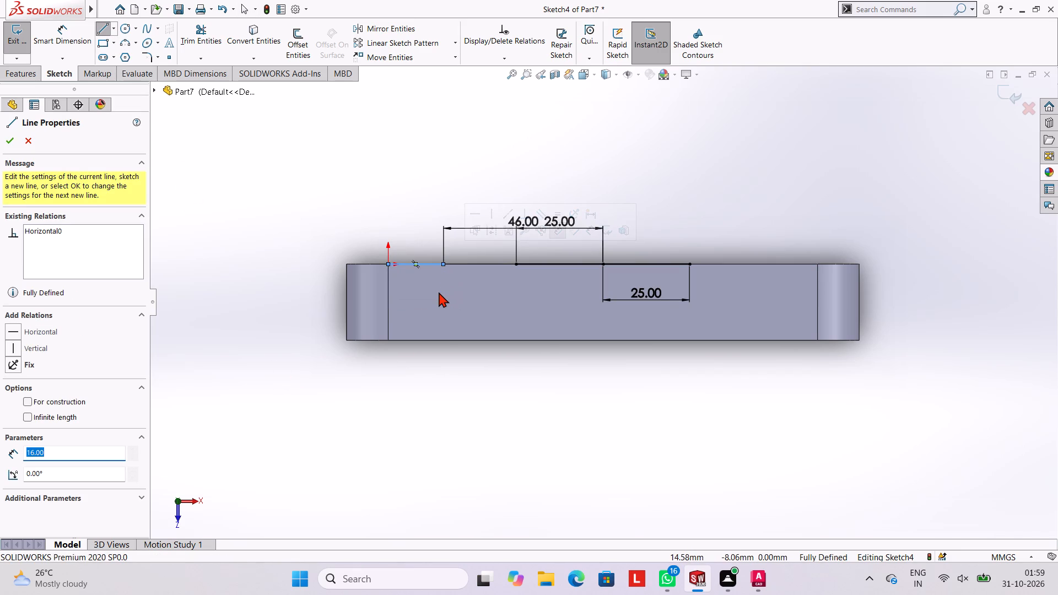
key(Escape)
key(Escape)
key(Escape)
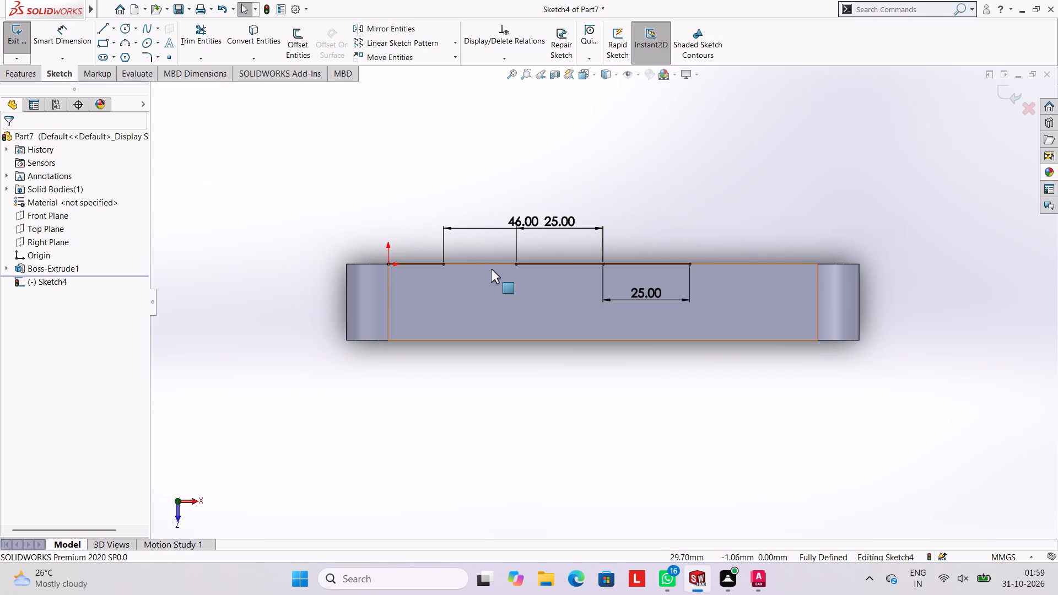
Sketch a 42 mm horizontal line along the back edge from its midpoint, heading away from the origin.
scroll(574, 233, down, 2)
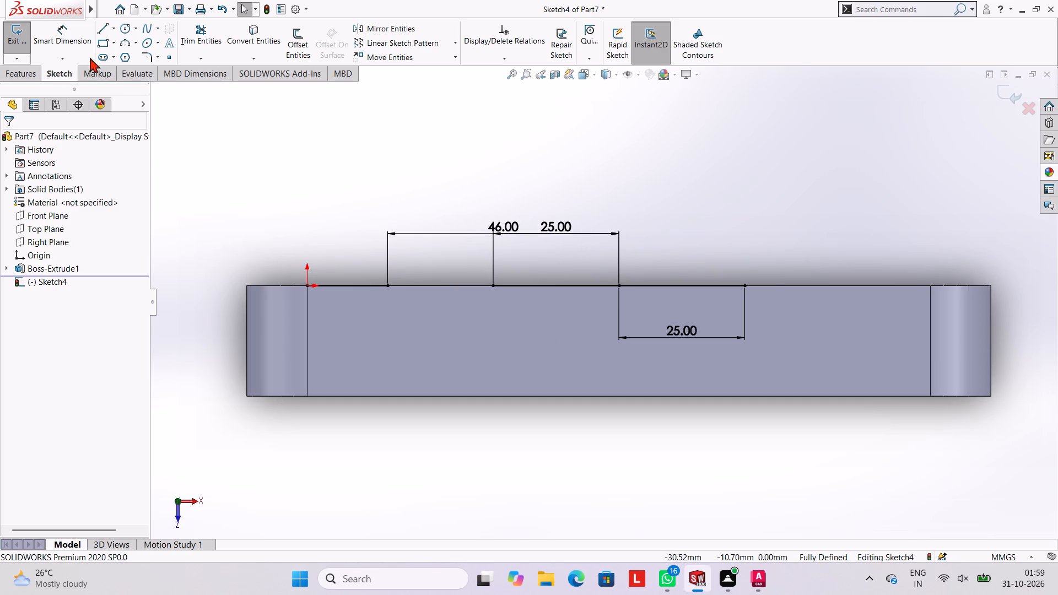
click(99, 35)
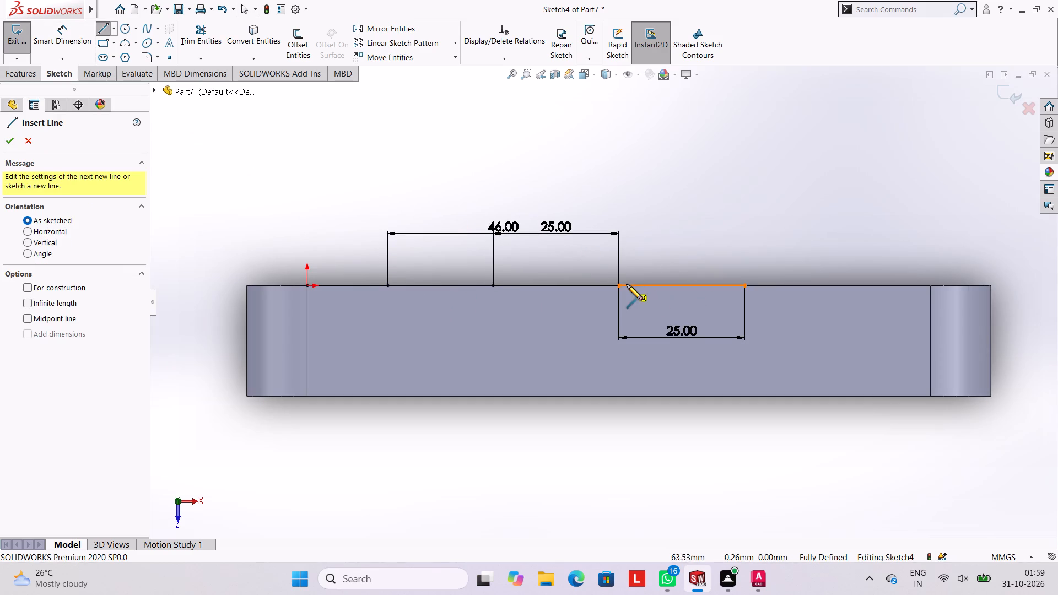
click(619, 284)
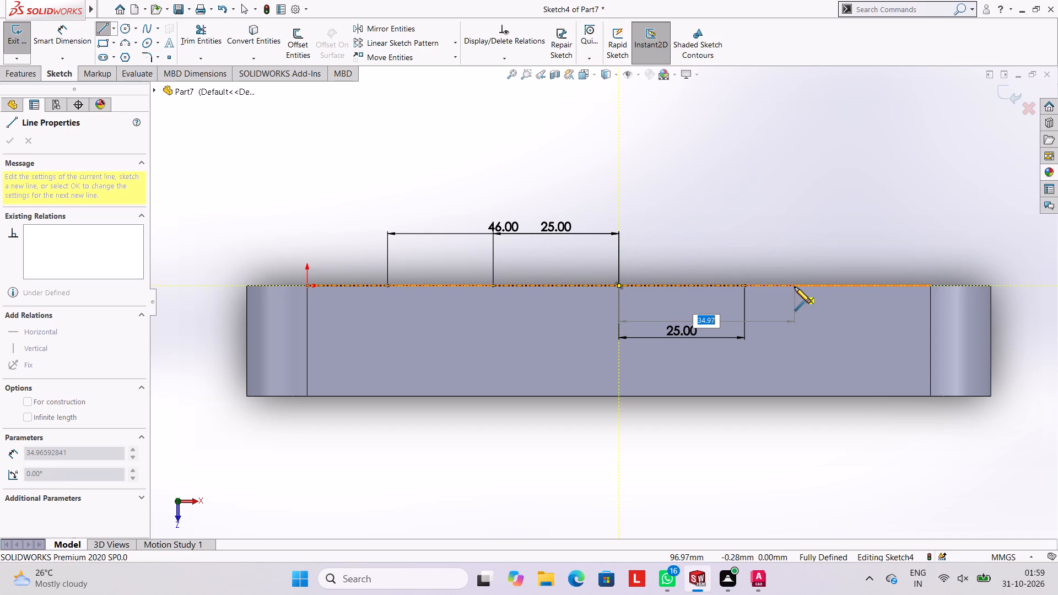
text(42)
key(Return)
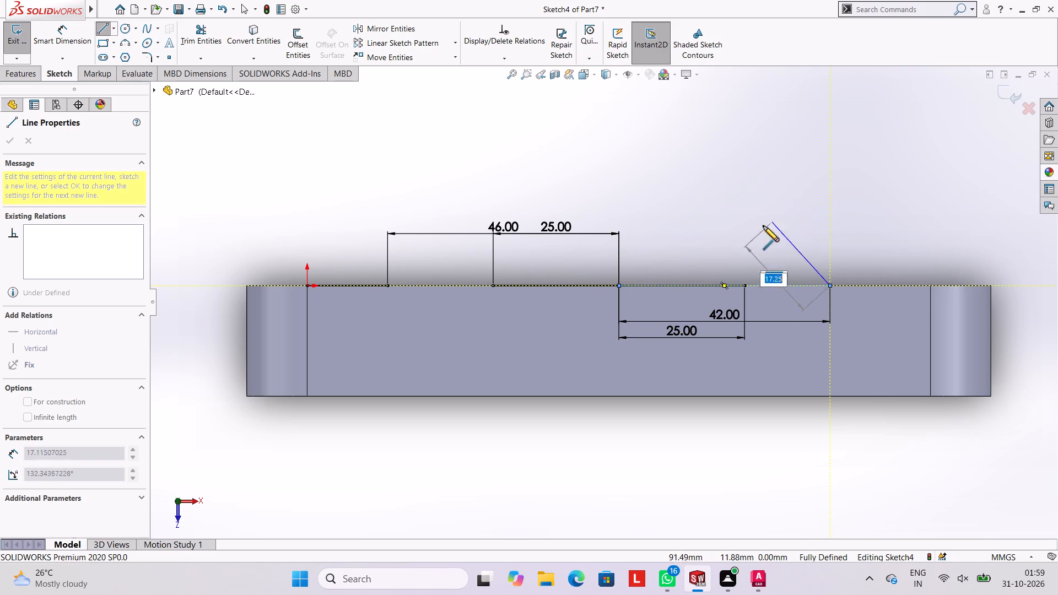
key(Escape)
Sketch a 20 mm horizontal line along the back edge from its corner opposite the origin to the end of the 42 mm line.
click(105, 27)
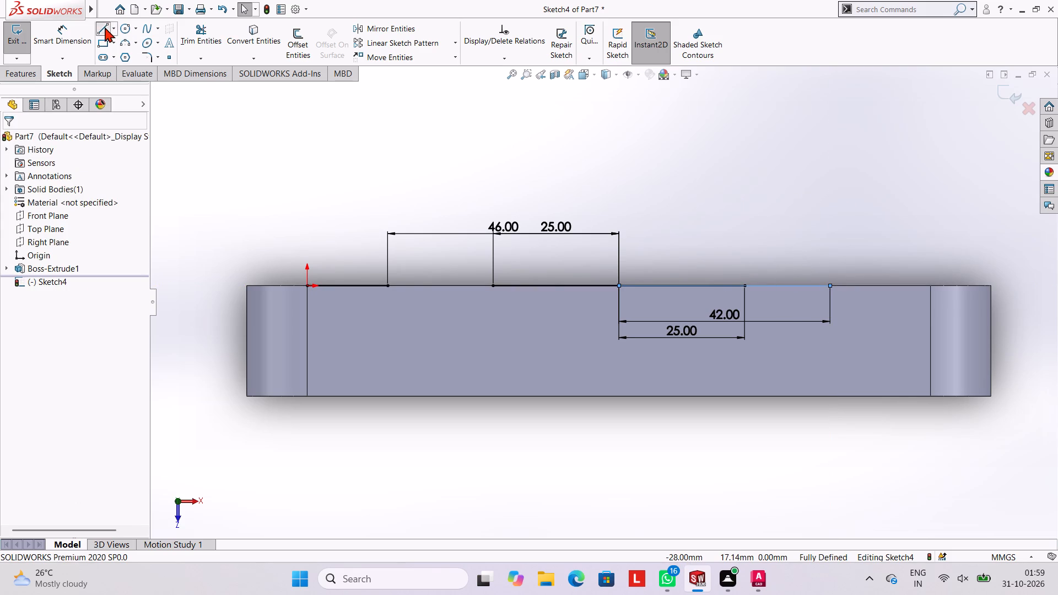
click(930, 284)
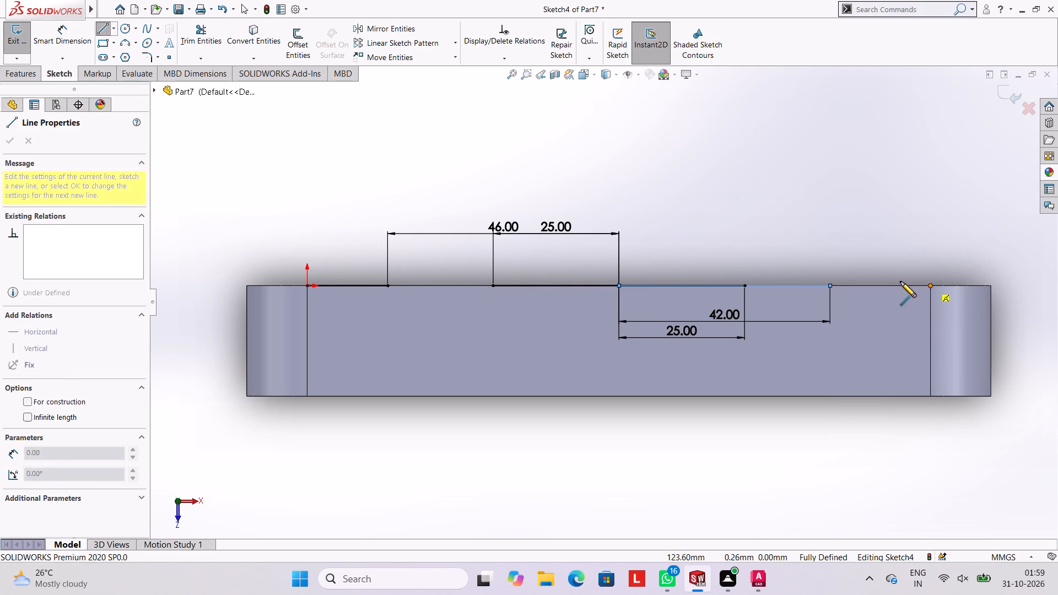
click(830, 286)
key(Escape)
key(Escape)
key(Escape)
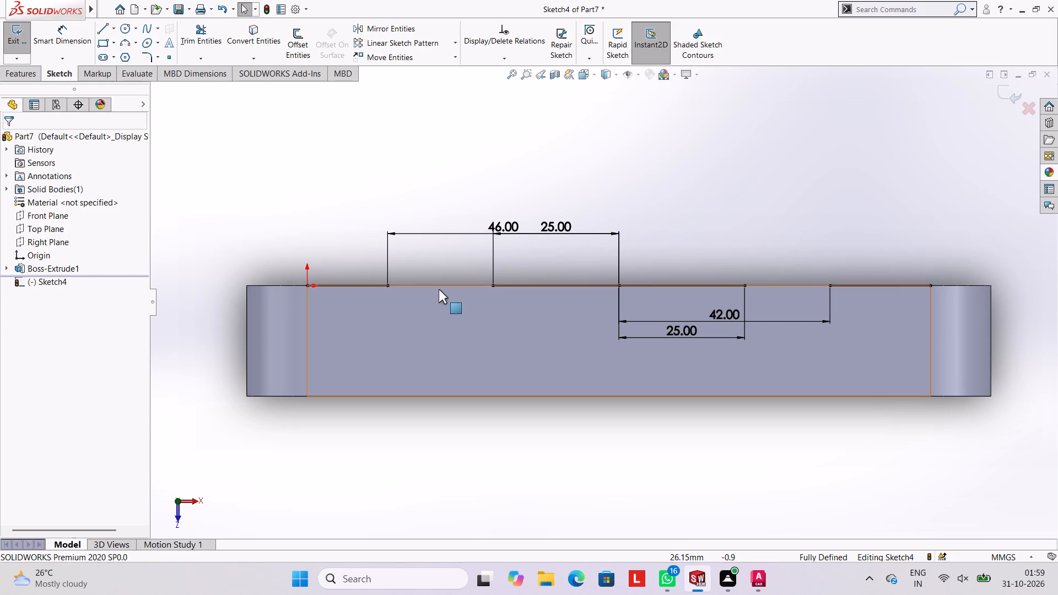
Sketch a 65 mm vertical line from the outer end of the 42 mm line, rising away from the block.
scroll(788, 241, up, 2)
scroll(786, 240, down, 2)
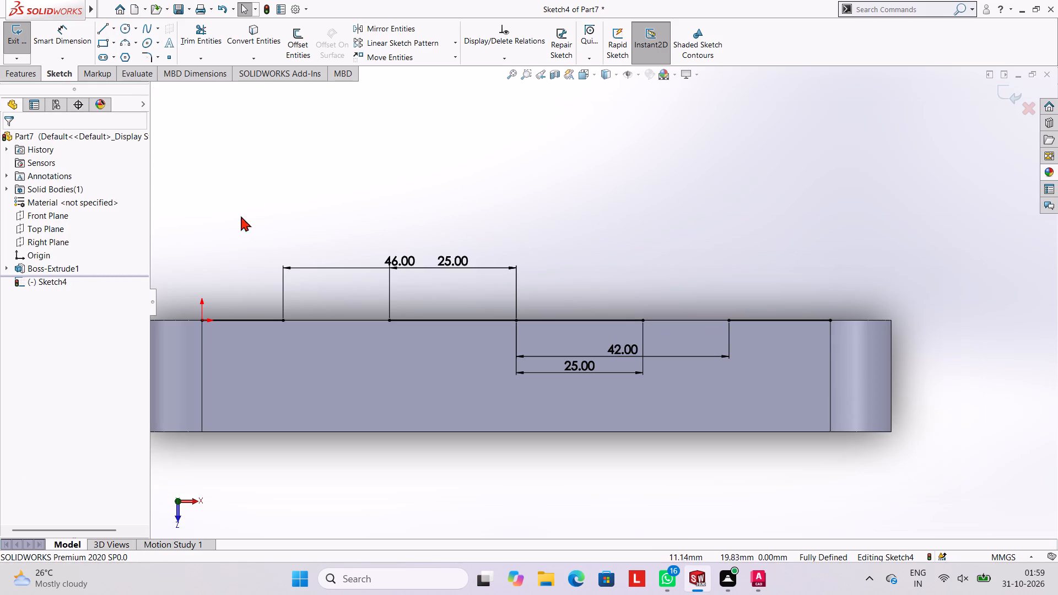
click(101, 25)
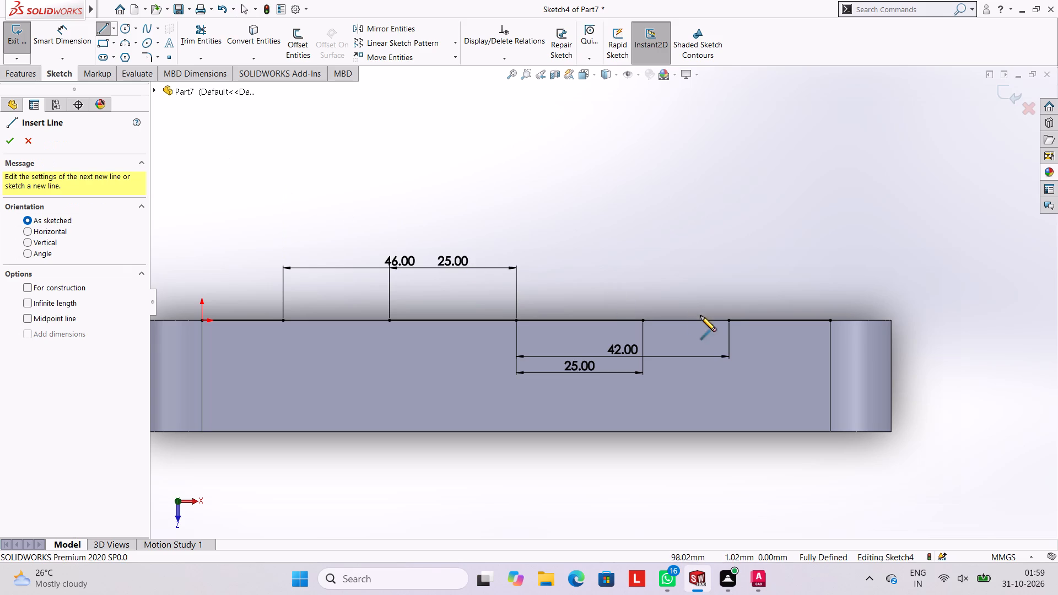
click(728, 320)
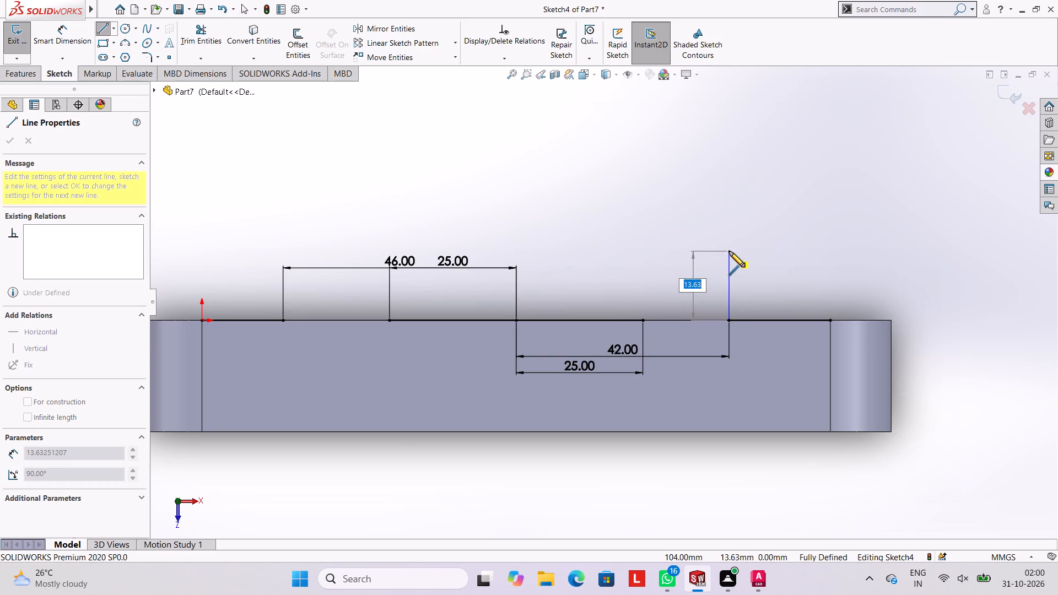
text(65)
key(Return)
key(Escape)
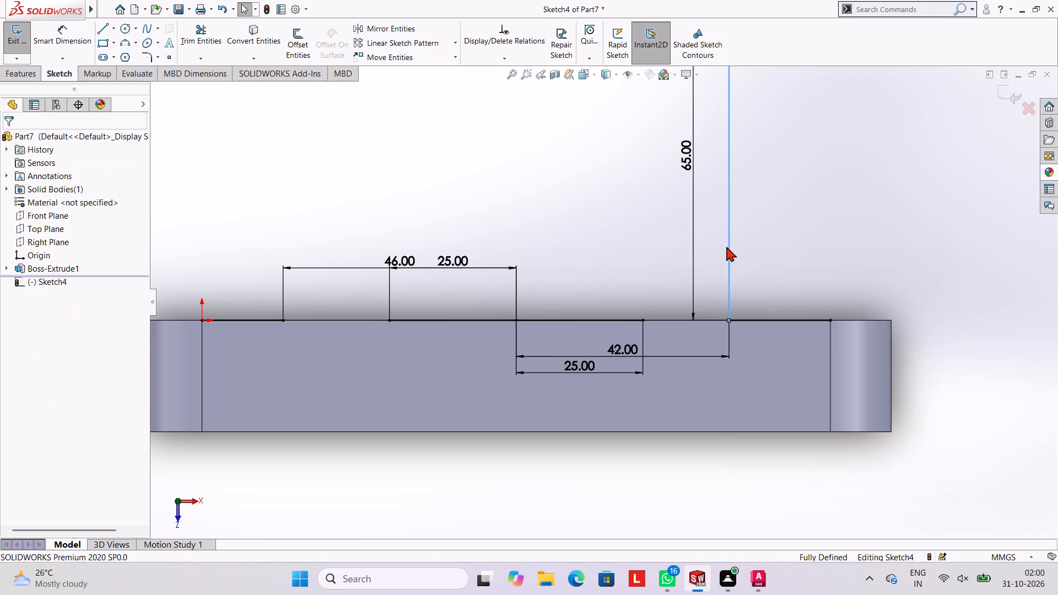
key(Escape)
Sketch a second 65 mm vertical line from the end of the 46 mm line nearest the origin, rising away from the block.
scroll(672, 150, up, 2)
scroll(612, 150, down, 1)
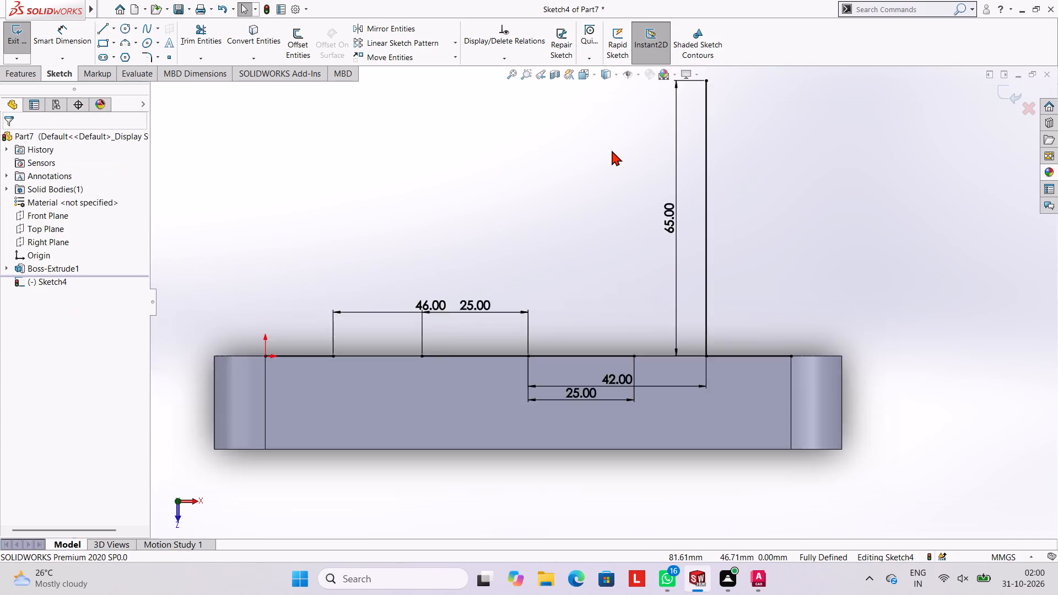
scroll(612, 150, down, 1)
scroll(612, 150, up, 3)
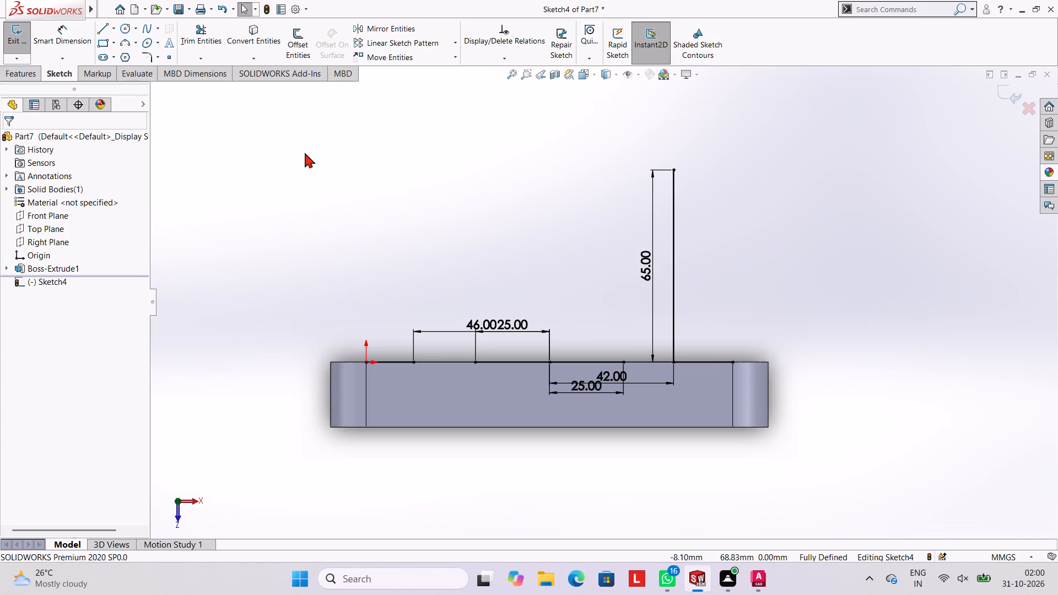
click(101, 26)
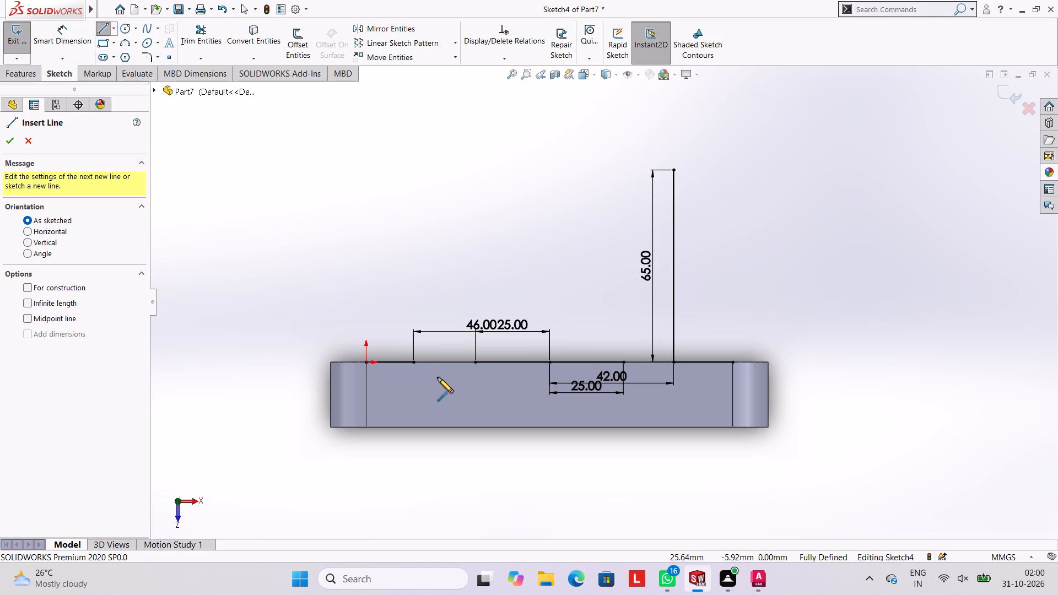
click(413, 363)
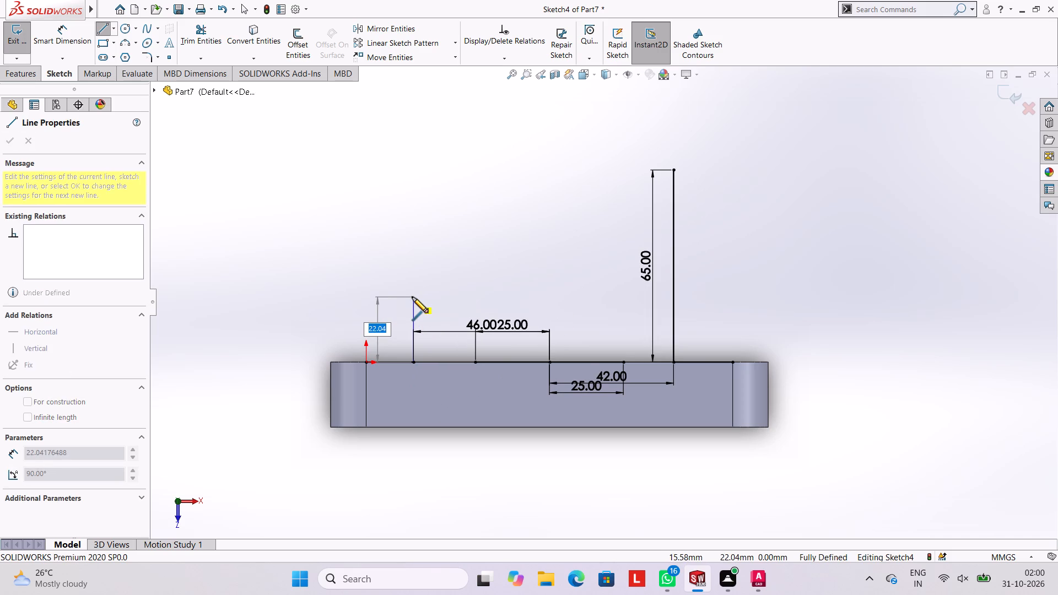
text(65)
key(Return)
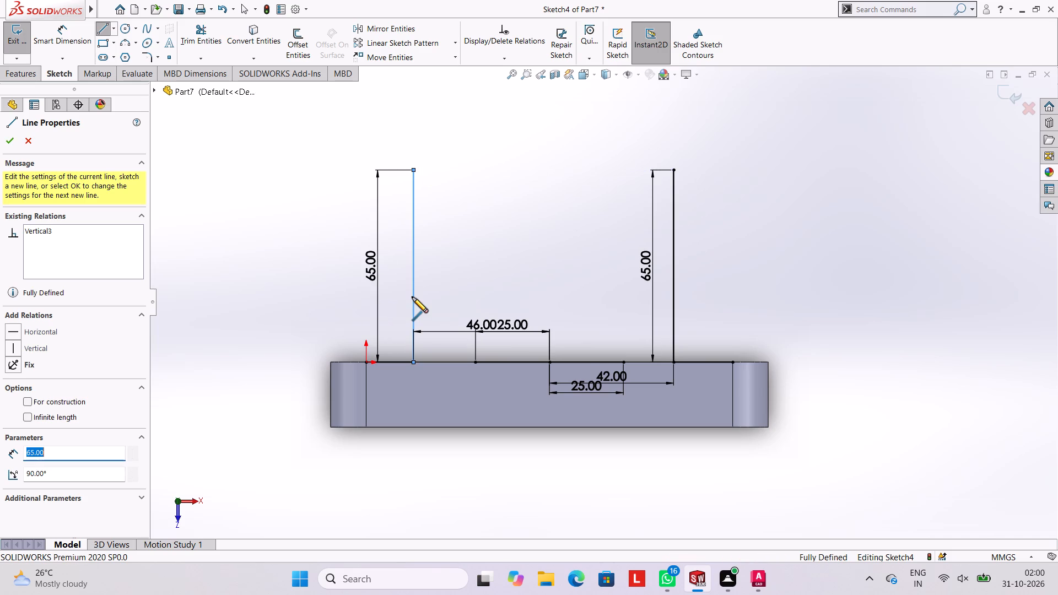
key(Escape)
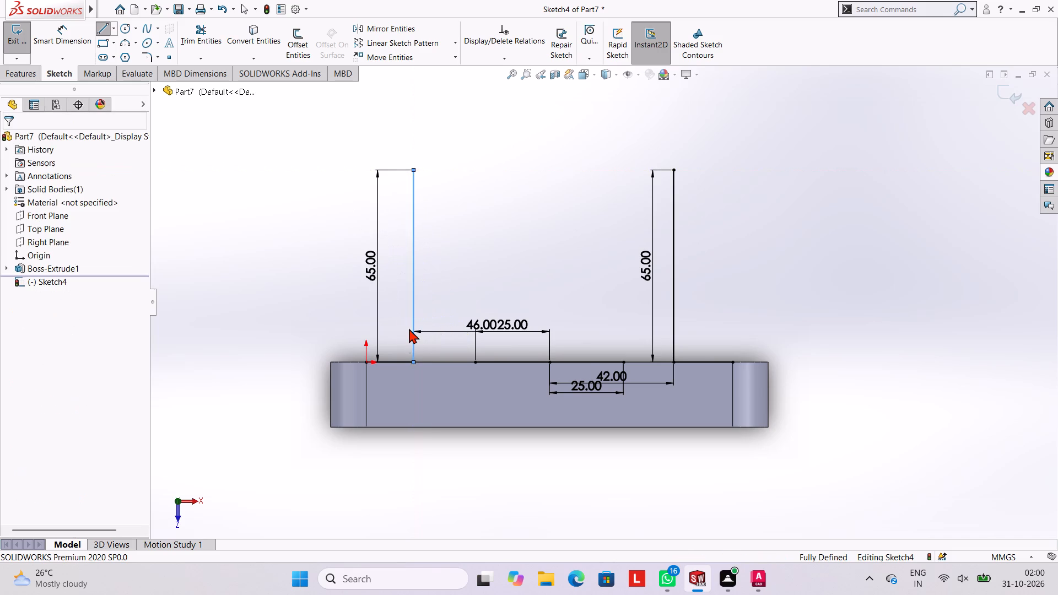
key(Escape)
key(Escape)
key(Escape)
key(Escape)
Trim away the two 25 mm lines and the 46 mm and 42 mm lines along the back edge between the vertical lines.
click(206, 37)
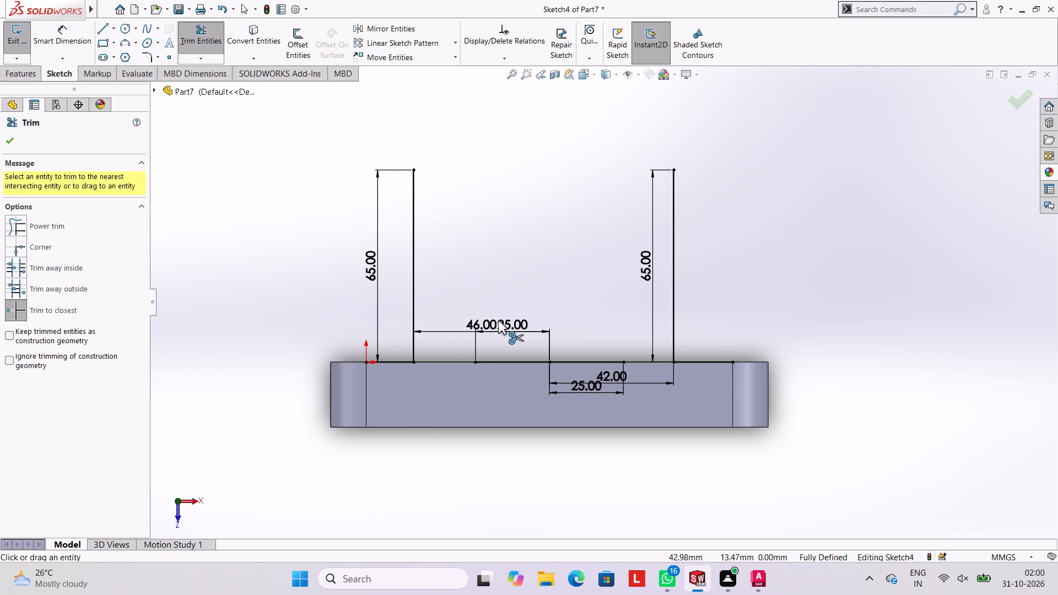
click(442, 362)
click(500, 363)
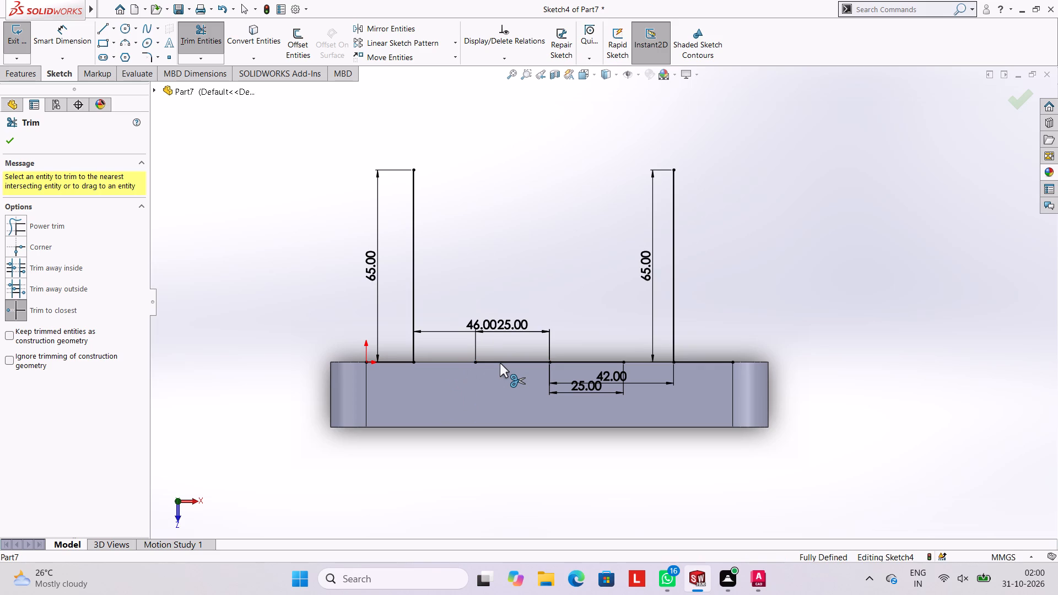
click(579, 360)
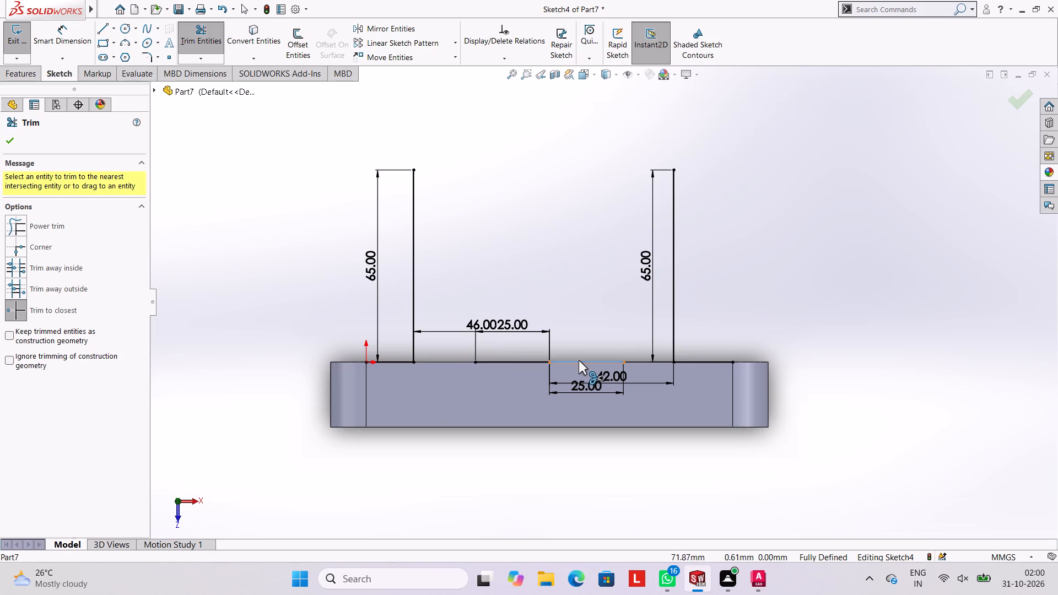
click(538, 361)
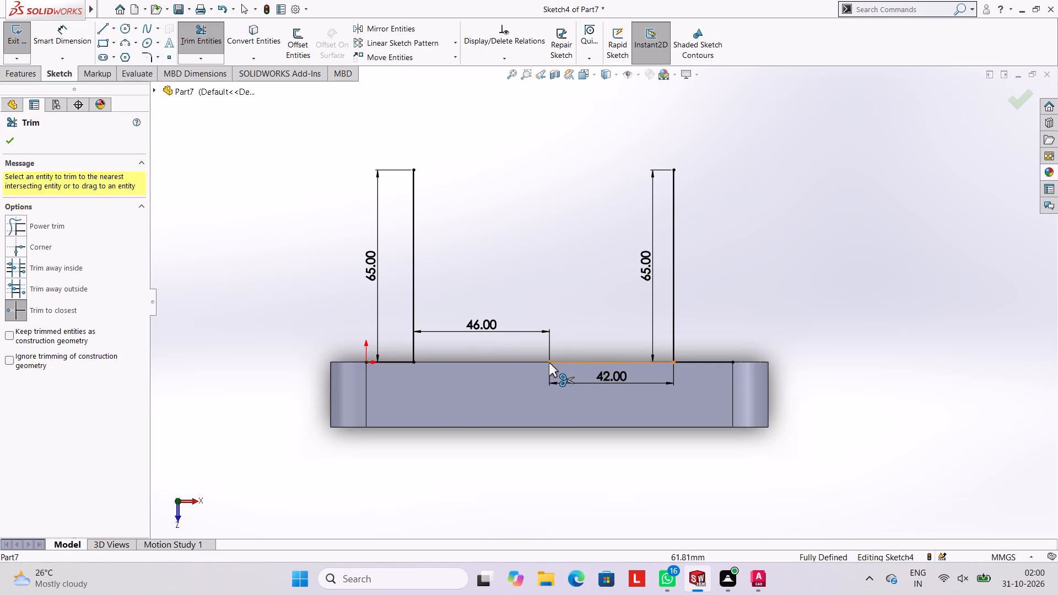
click(549, 363)
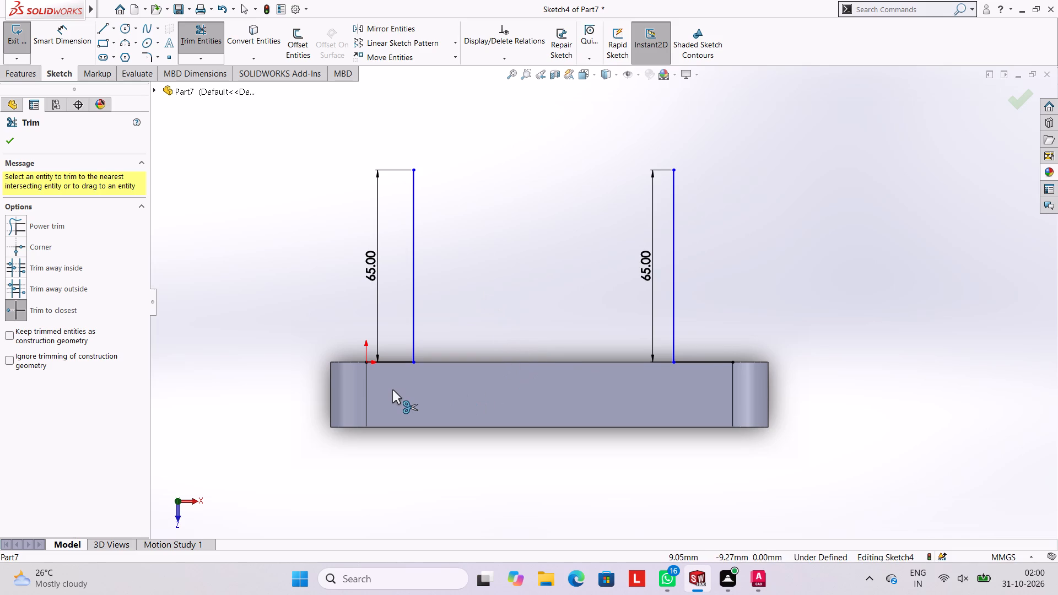
key(Escape)
key(Escape)
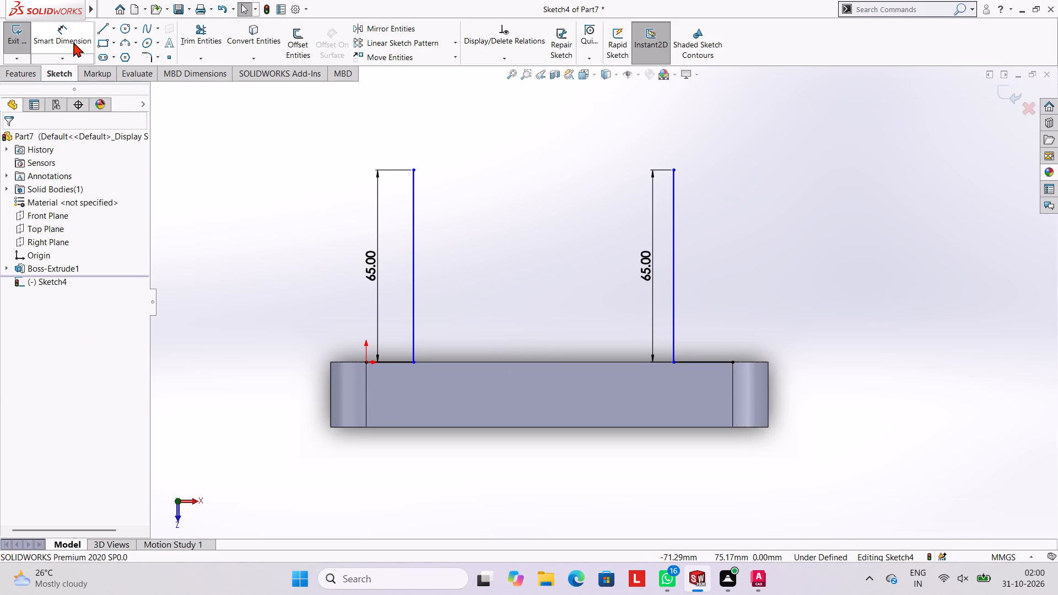
Dimension the horizontal distance from the origin to the upper end of the nearer vertical line, placing it below the block.
click(73, 42)
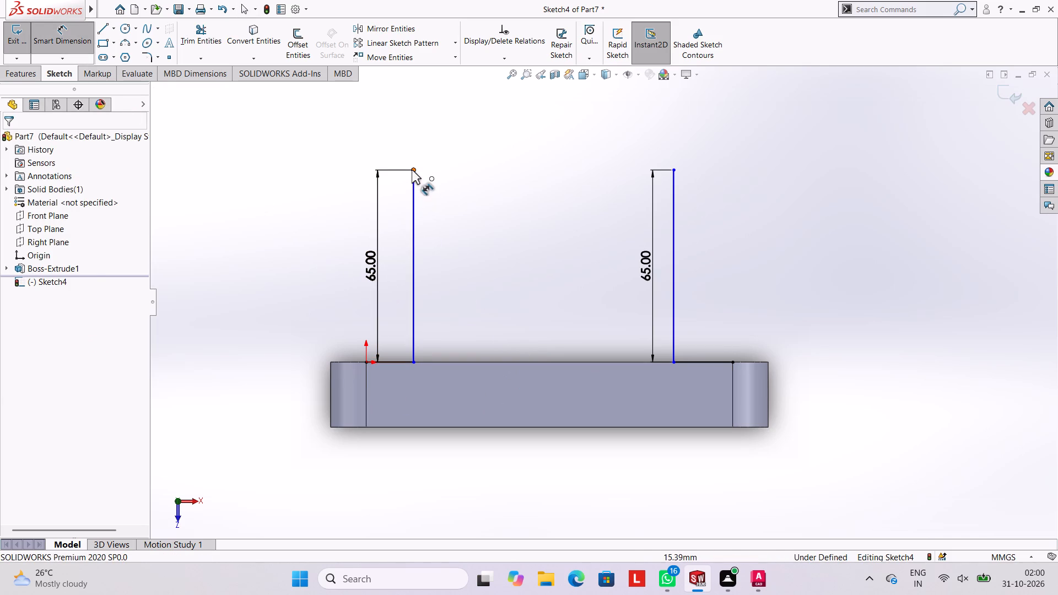
click(412, 170)
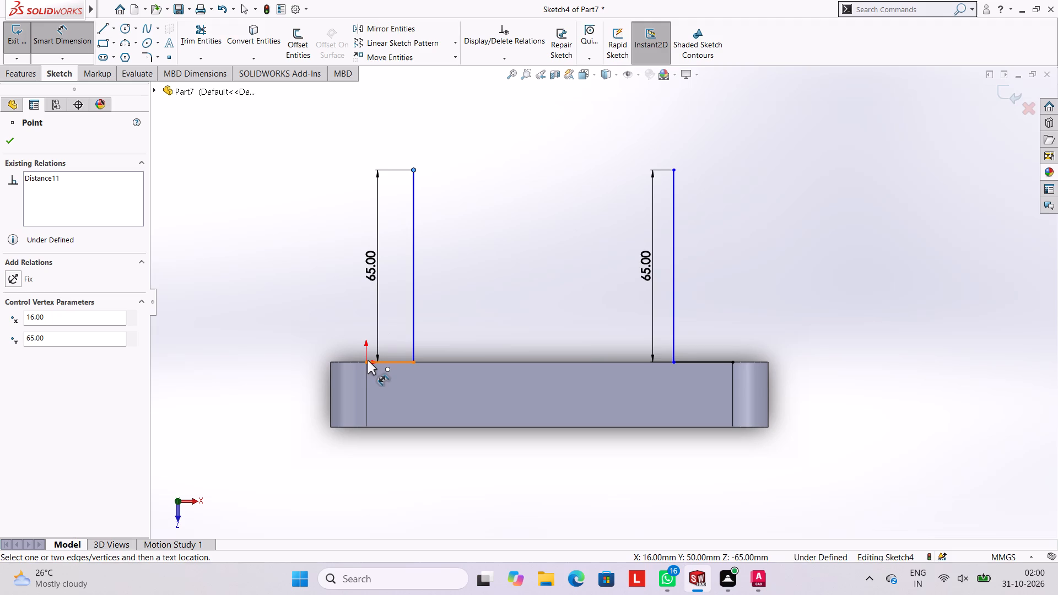
click(365, 360)
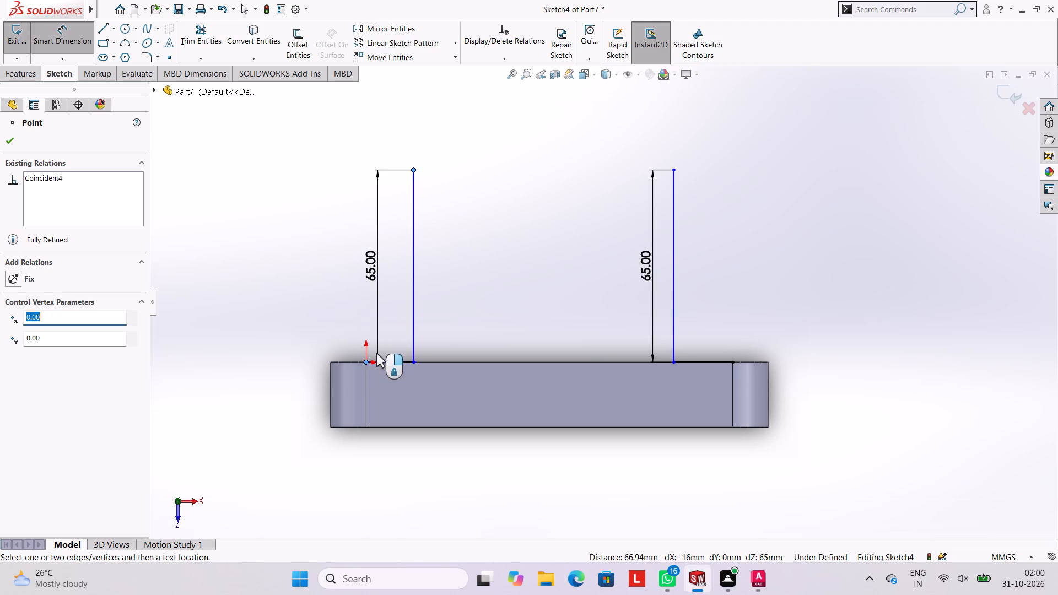
click(368, 479)
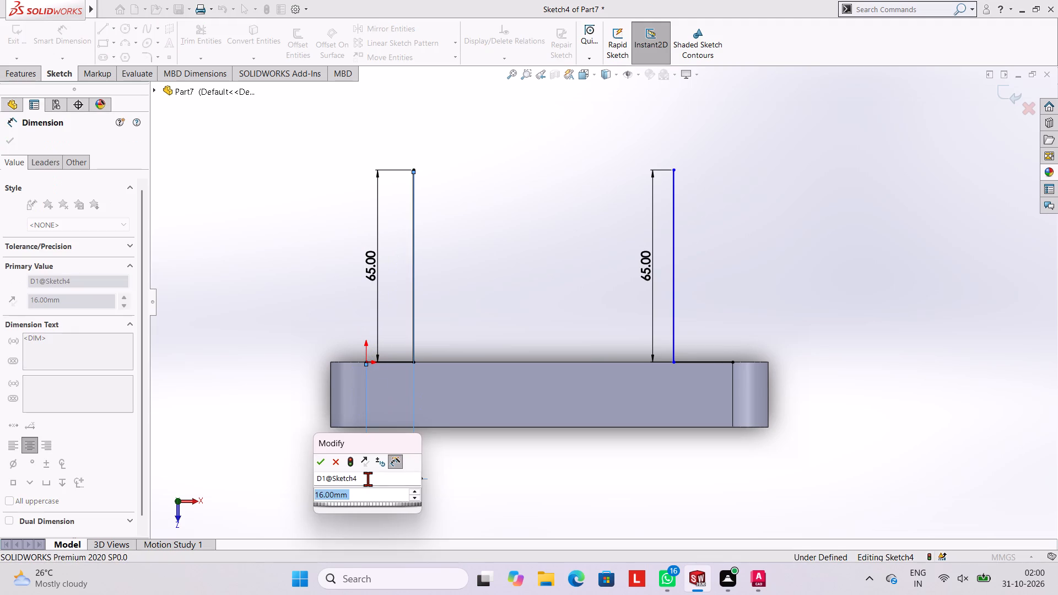
click(324, 465)
click(310, 434)
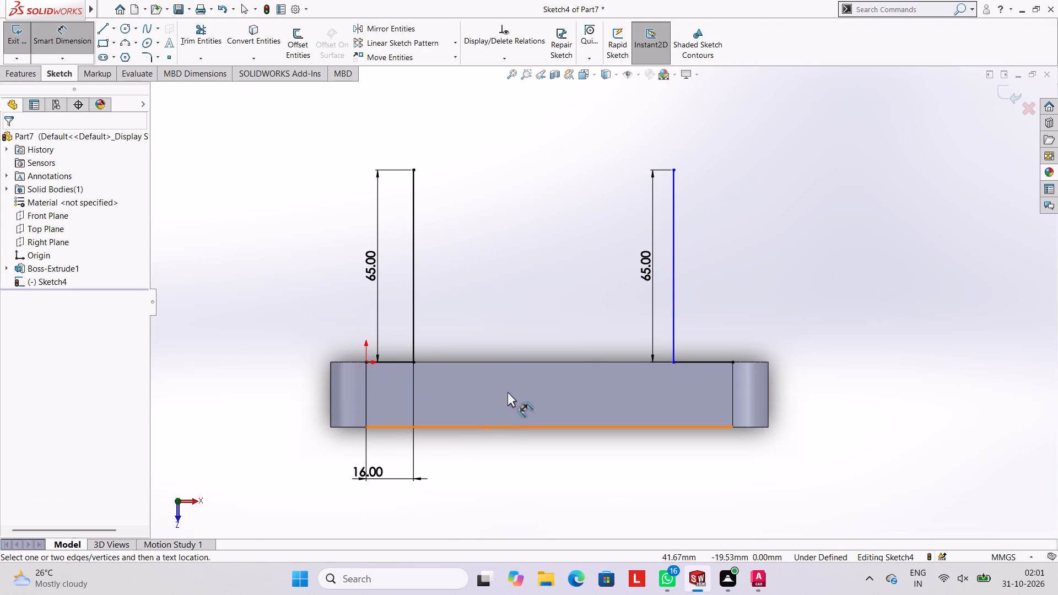
Dimension the horizontal distance from the farther vertical line's upper end to the back edge's far corner, placing it below the block.
click(673, 170)
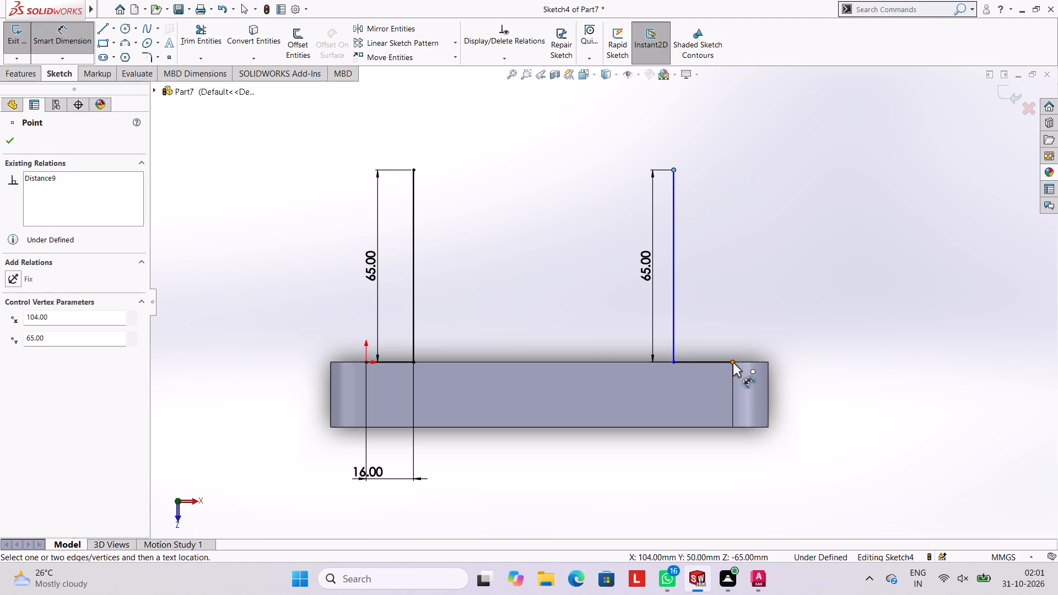
click(733, 363)
click(681, 457)
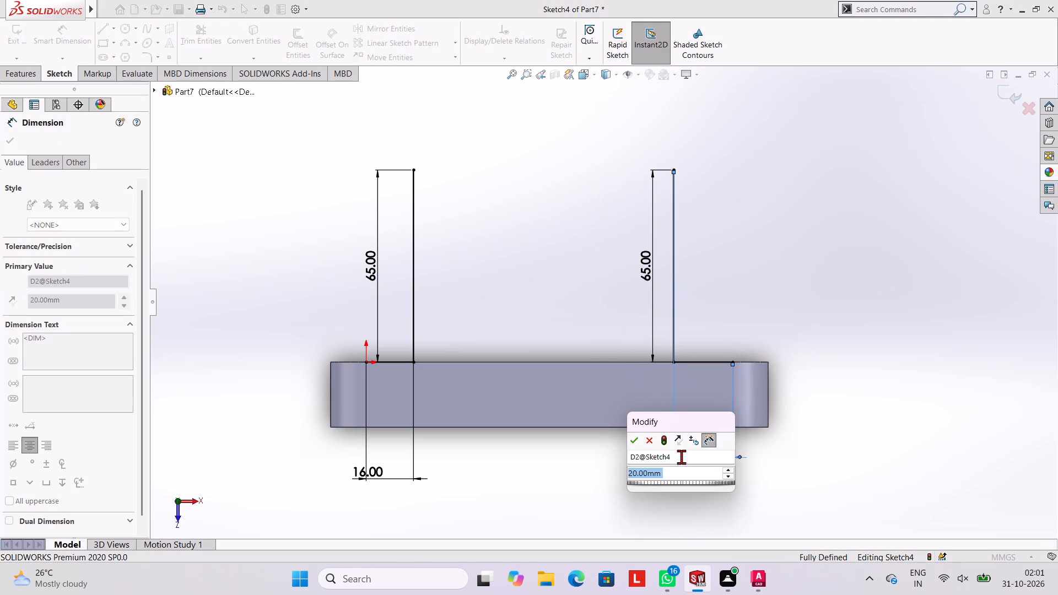
click(638, 439)
click(607, 466)
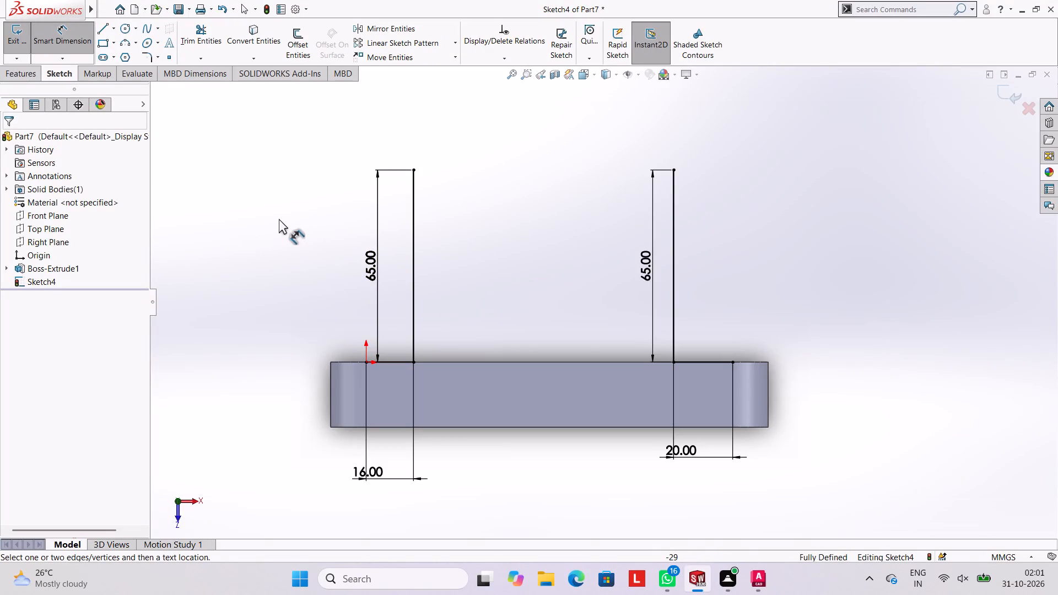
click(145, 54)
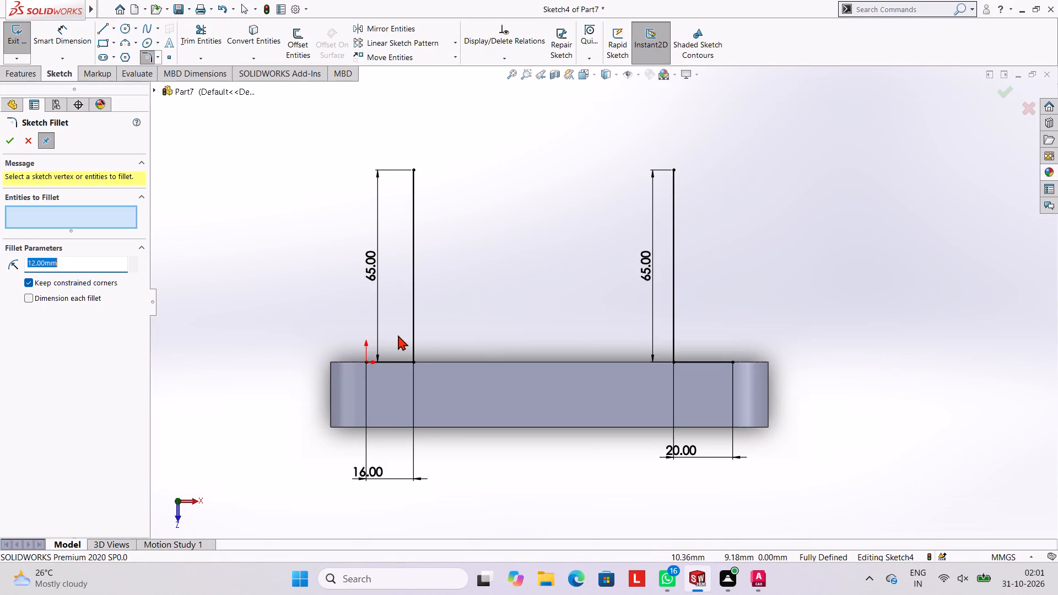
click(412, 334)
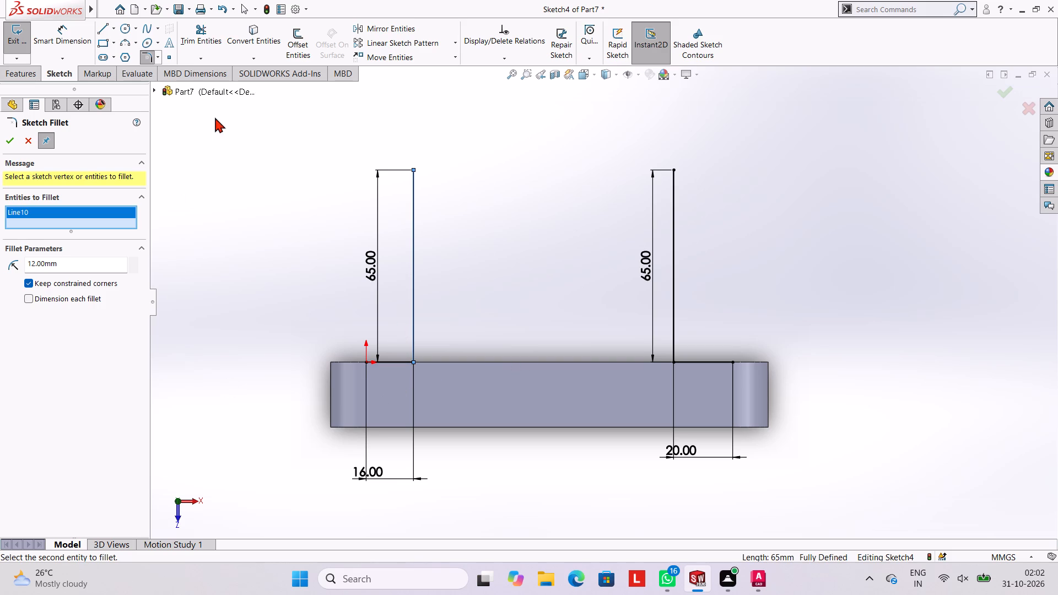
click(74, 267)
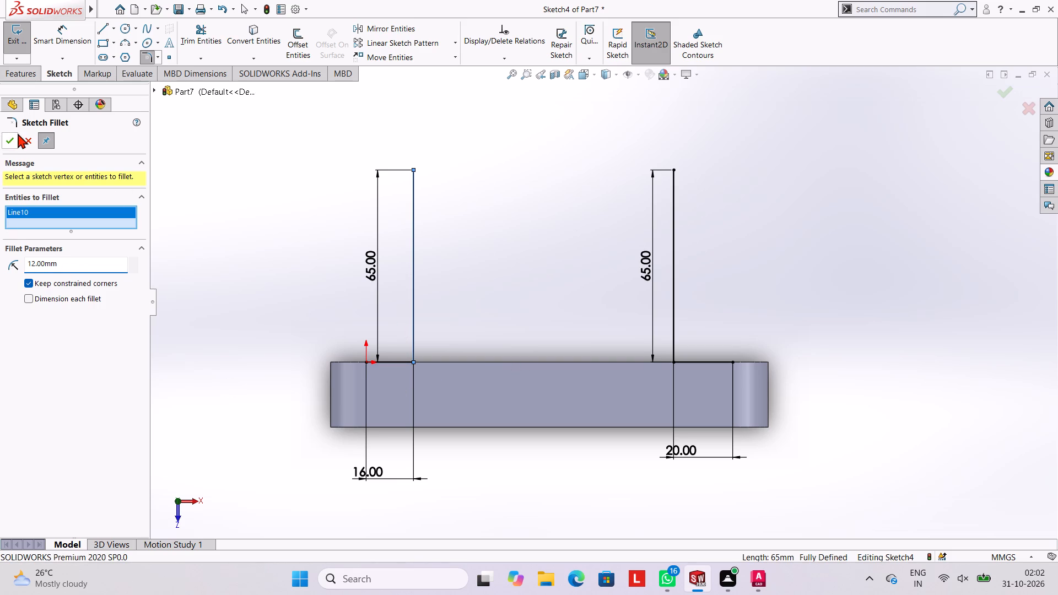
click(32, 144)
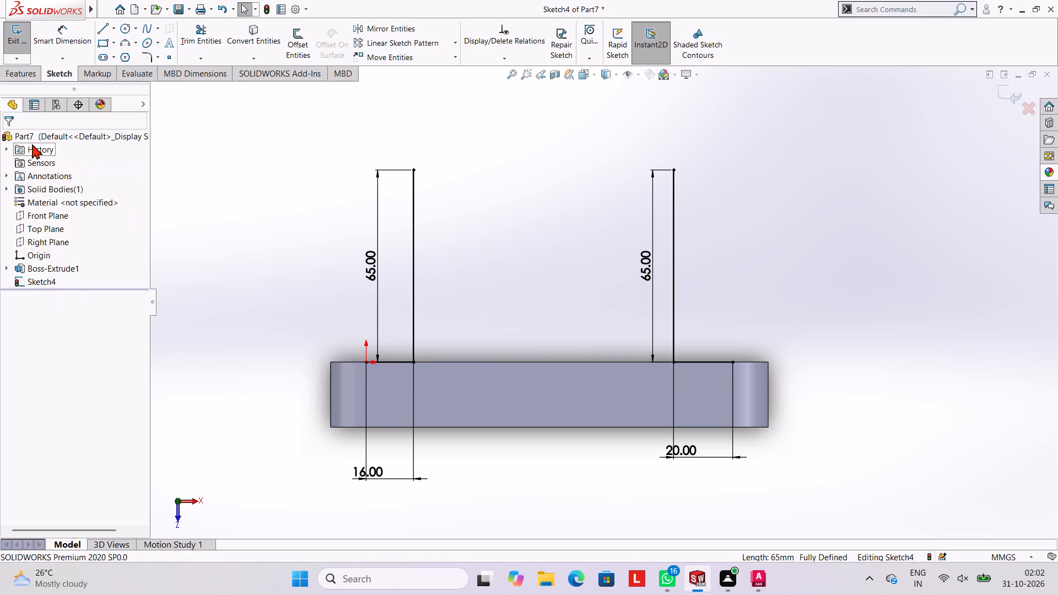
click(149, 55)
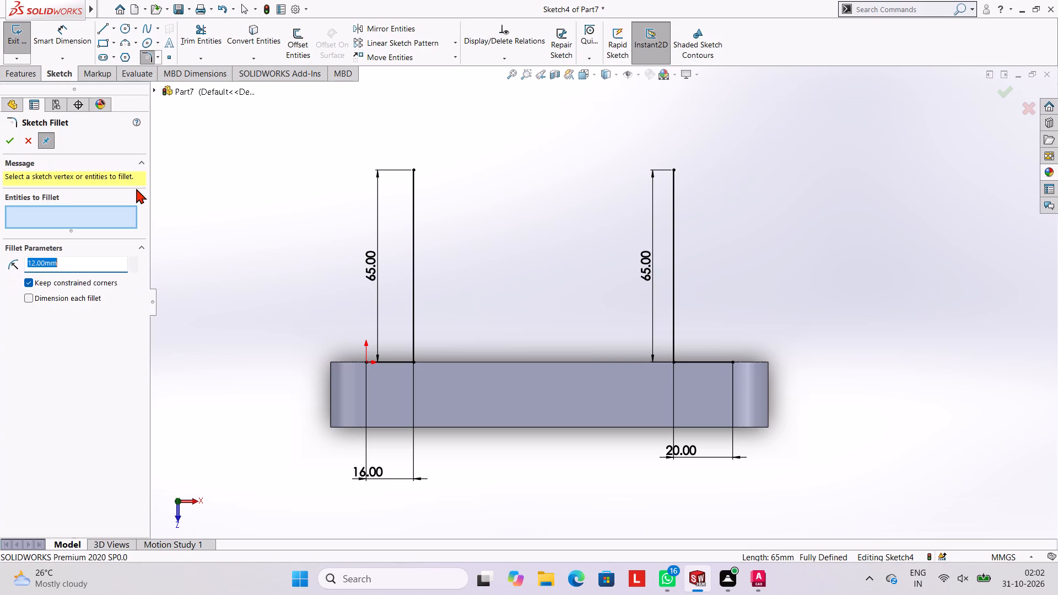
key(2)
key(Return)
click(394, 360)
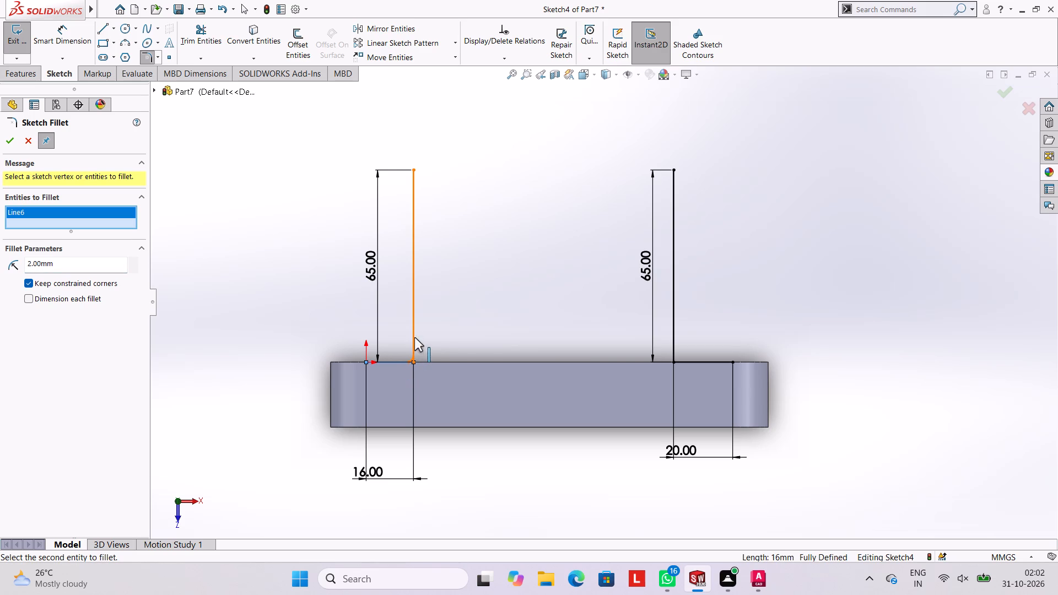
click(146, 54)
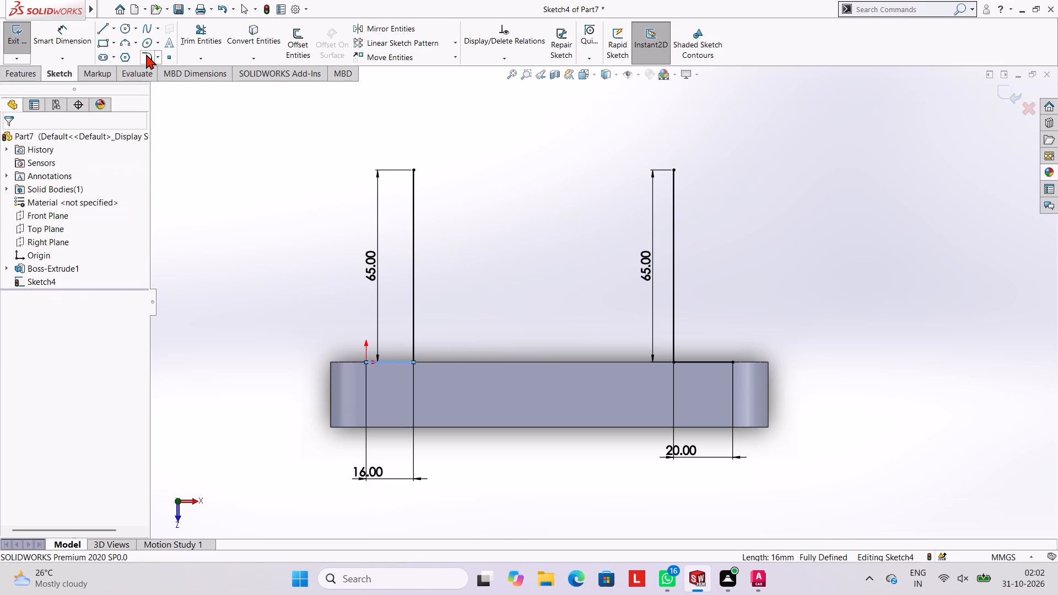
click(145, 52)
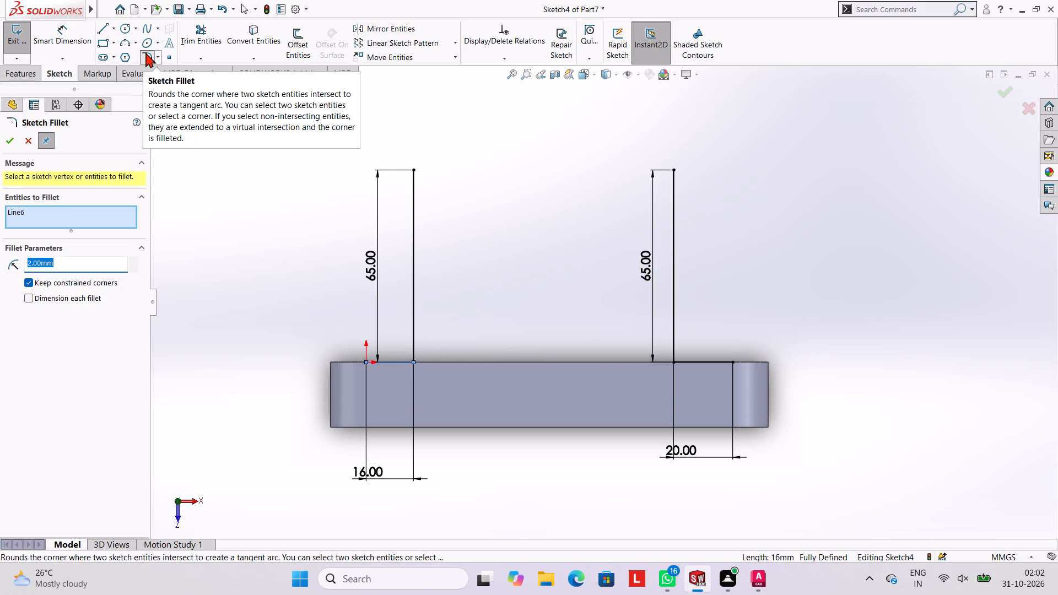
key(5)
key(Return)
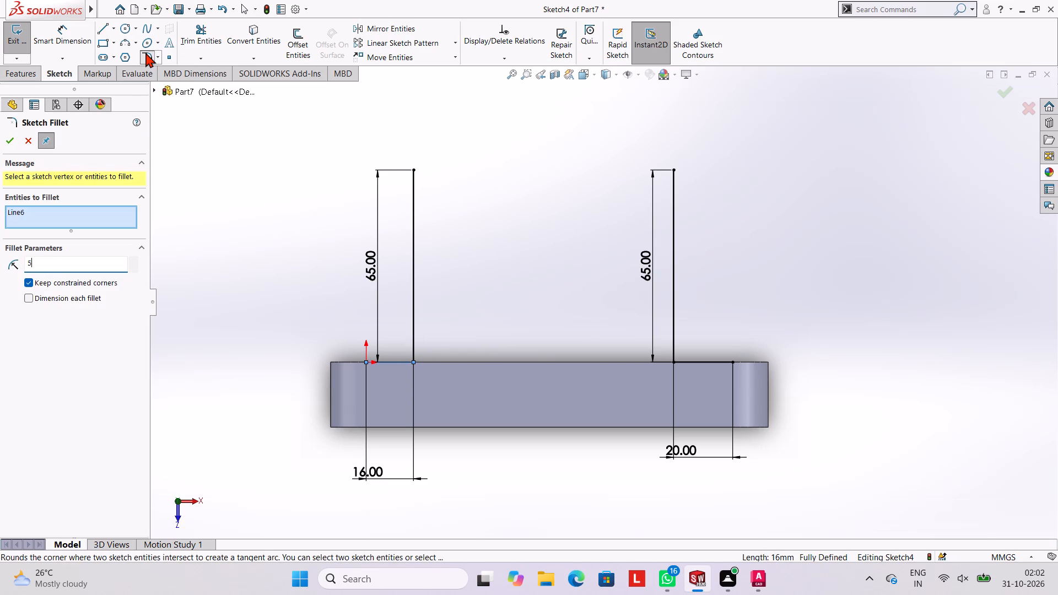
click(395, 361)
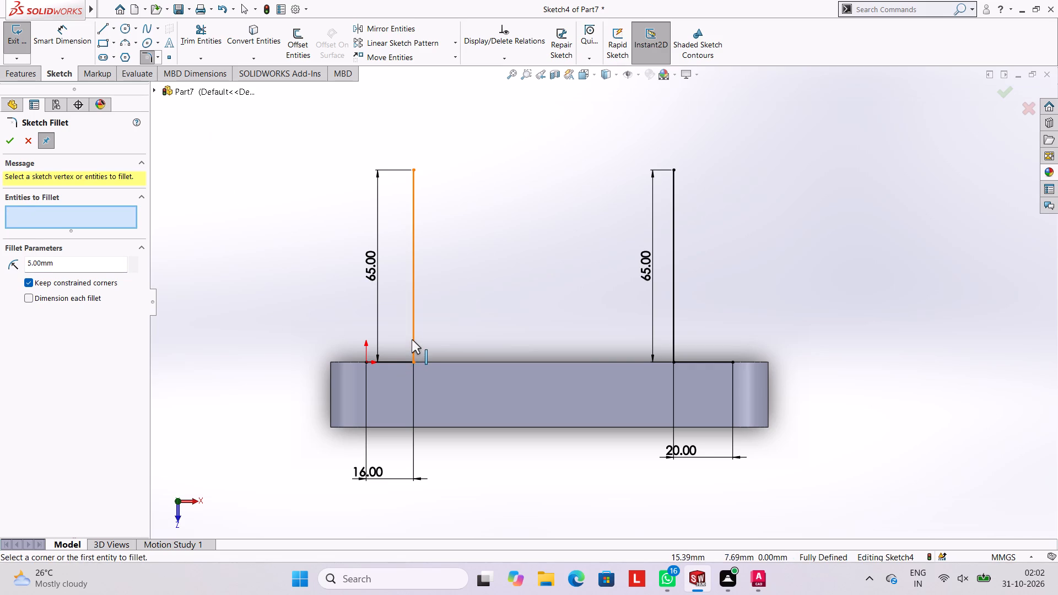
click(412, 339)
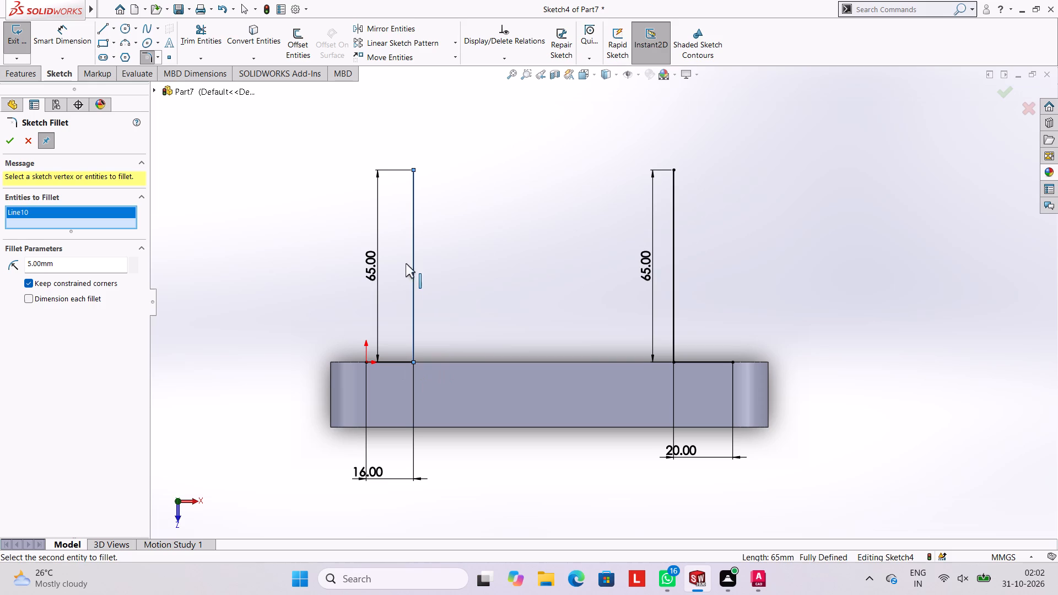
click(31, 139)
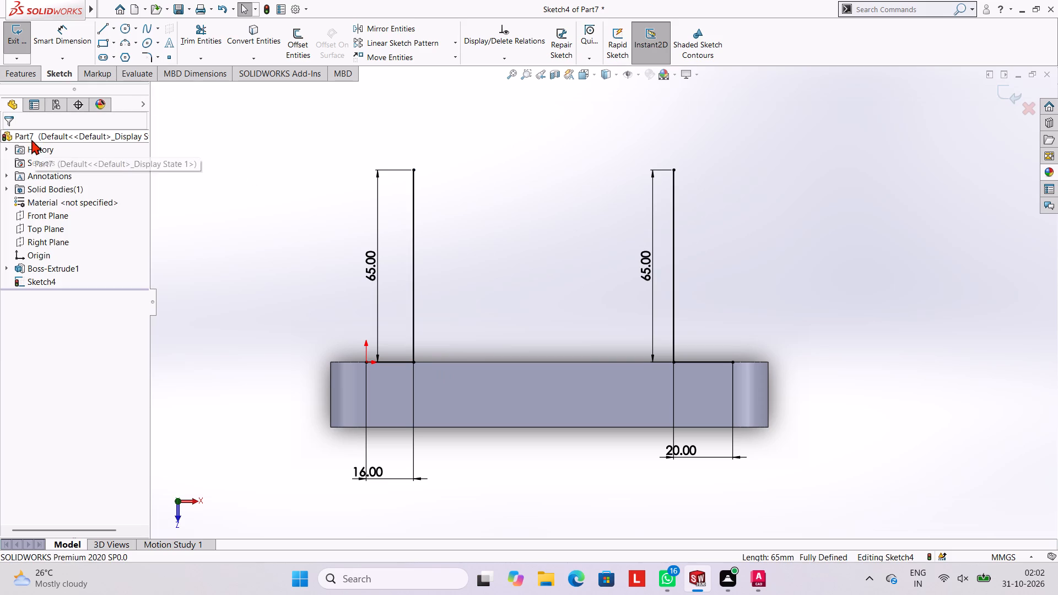
Fillet the corners where both 65 mm vertical lines meet the short back-edge lines, using a 3 mm radius.
click(149, 56)
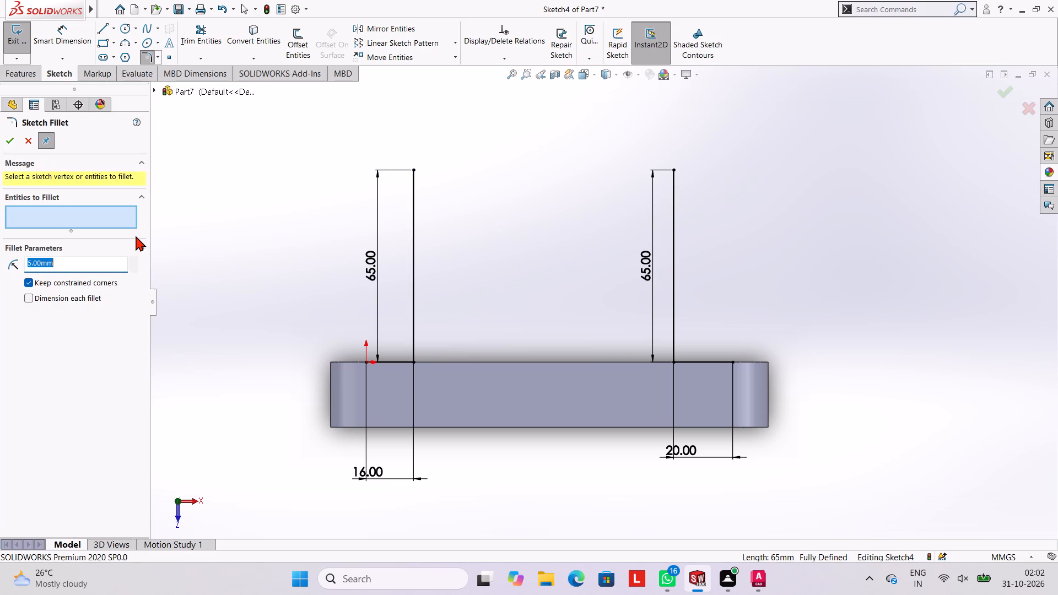
key(3)
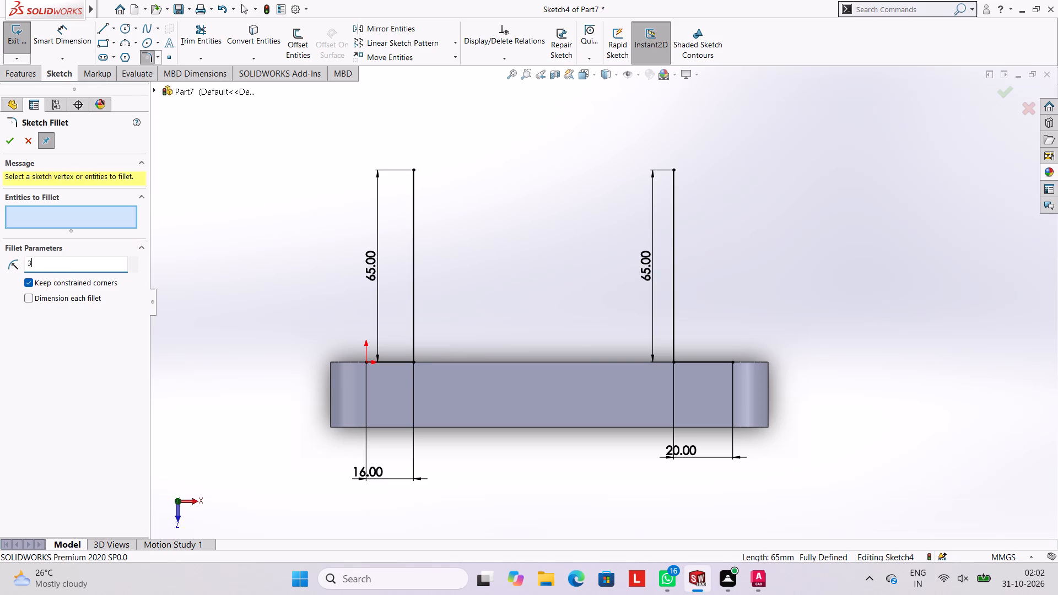
key(Return)
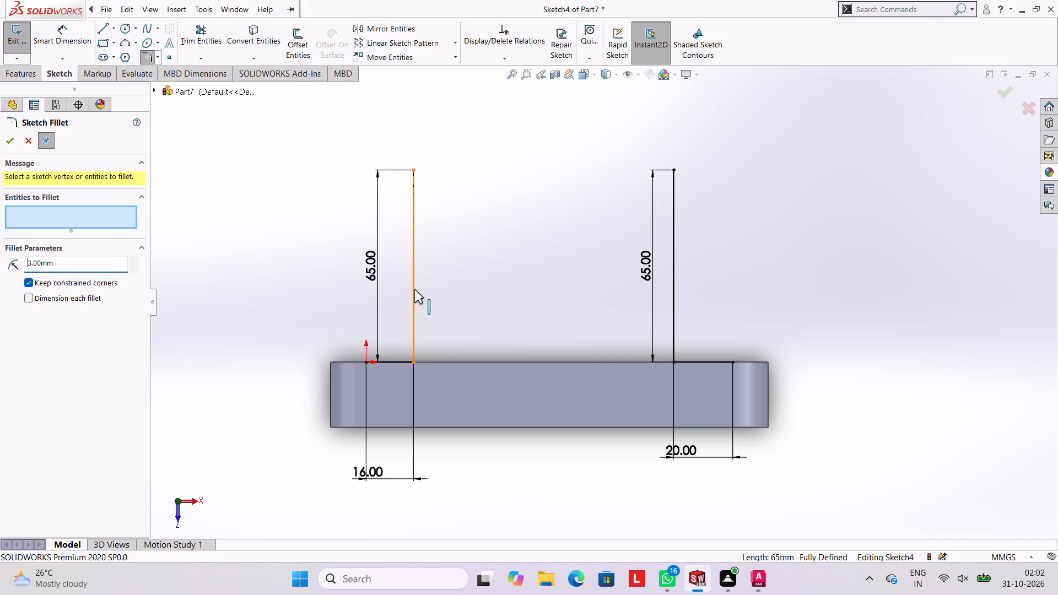
click(402, 361)
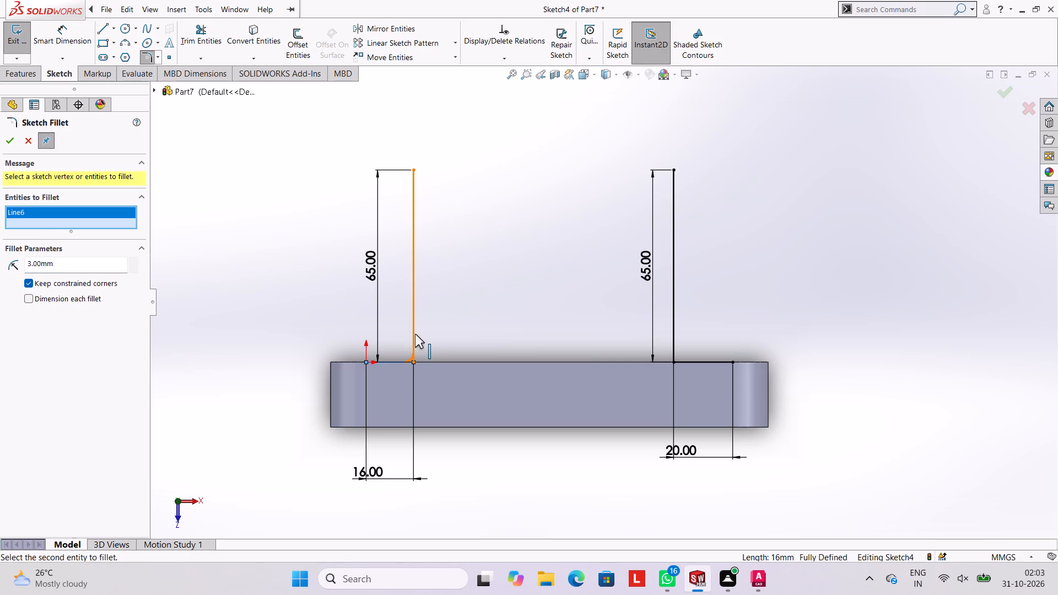
click(412, 334)
scroll(429, 411, down, 4)
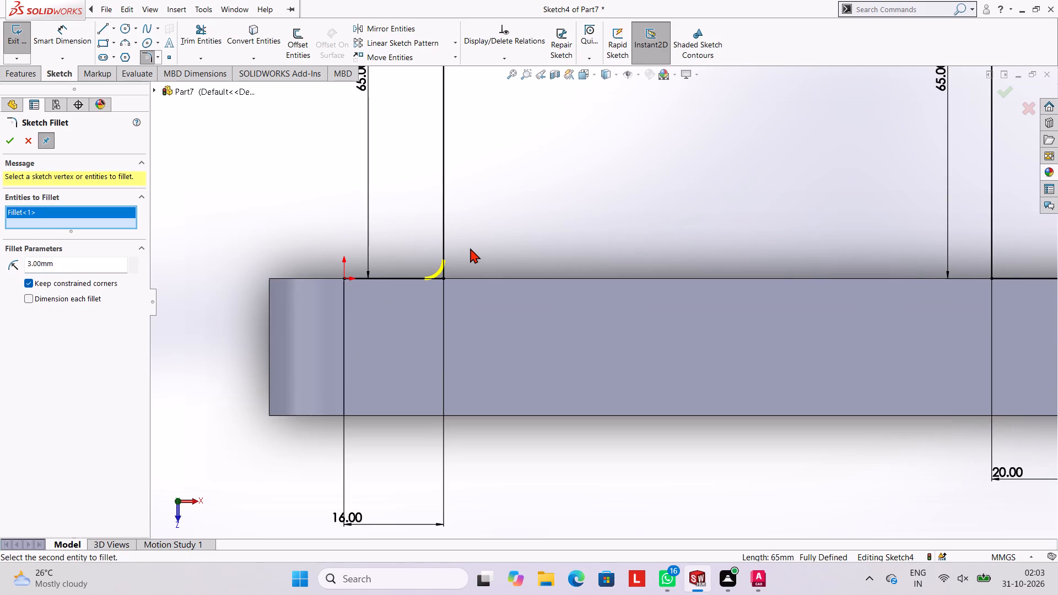
scroll(463, 224, down, 5)
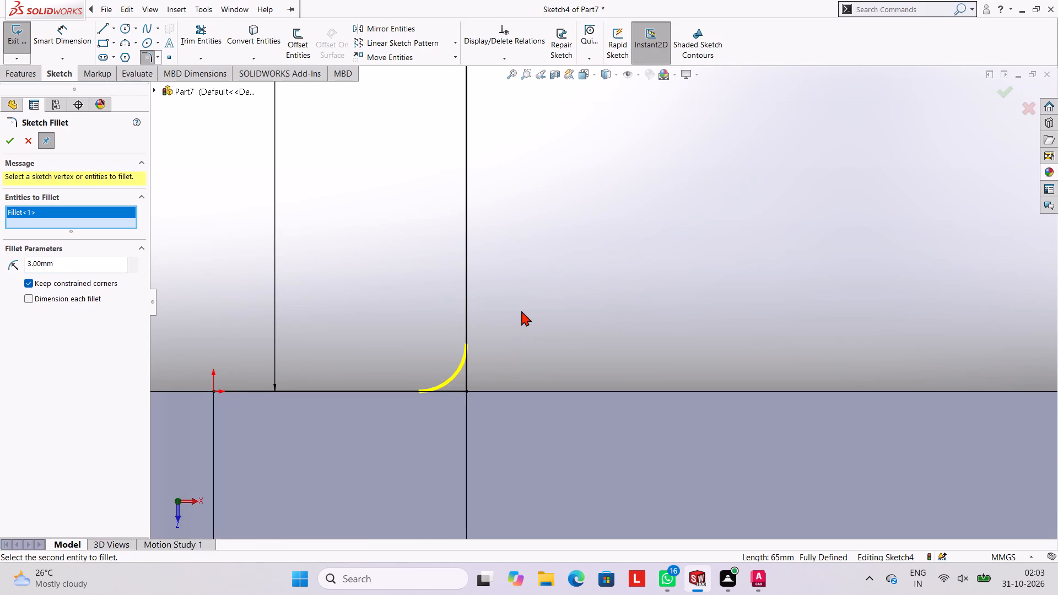
scroll(574, 329, up, 3)
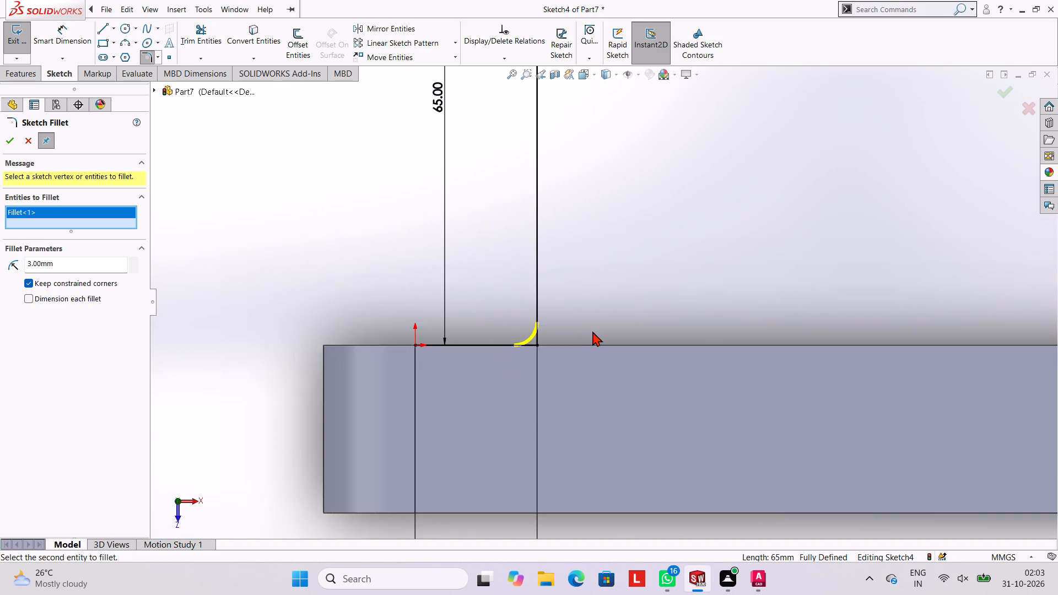
scroll(592, 331, up, 3)
scroll(675, 300, up, 3)
scroll(707, 257, down, 1)
scroll(868, 271, down, 2)
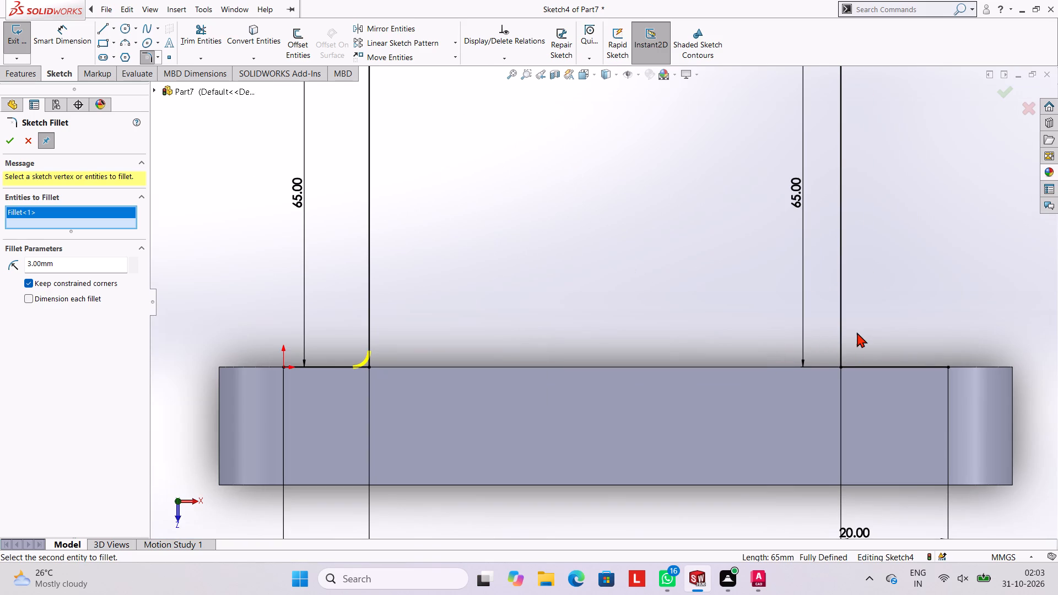
click(841, 327)
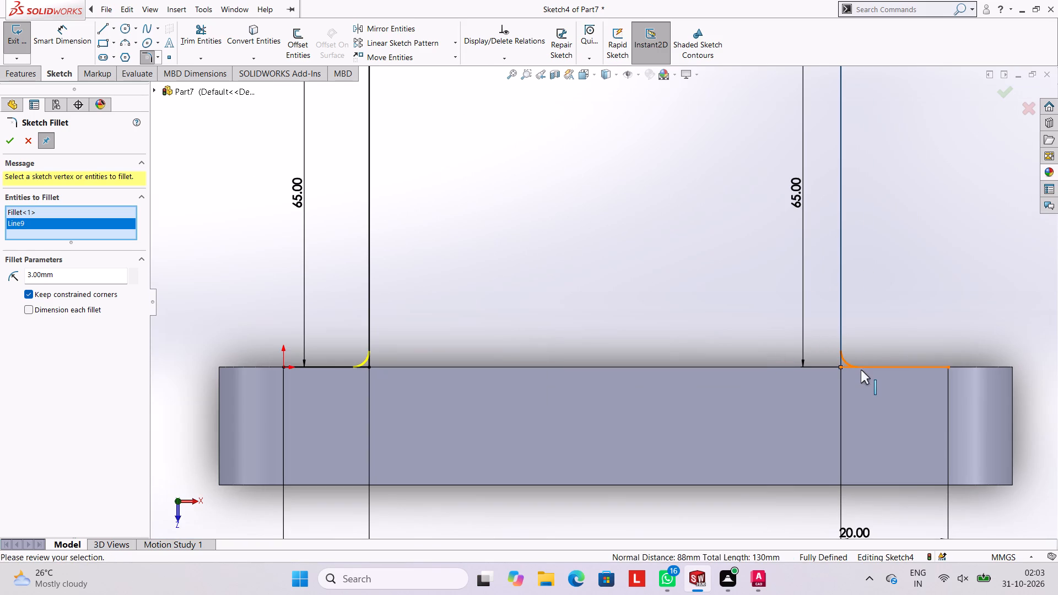
click(860, 369)
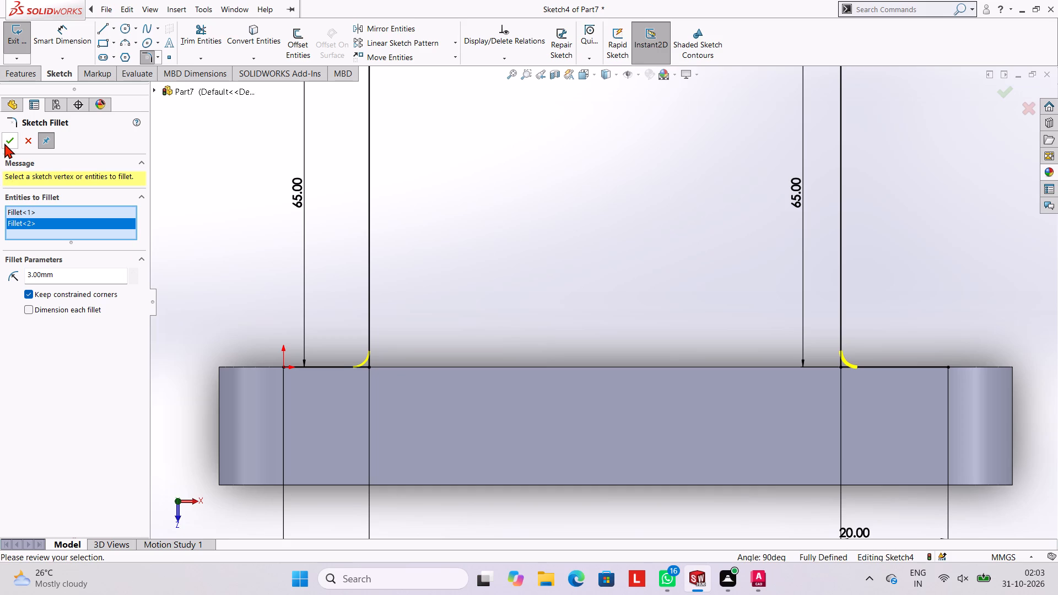
click(4, 143)
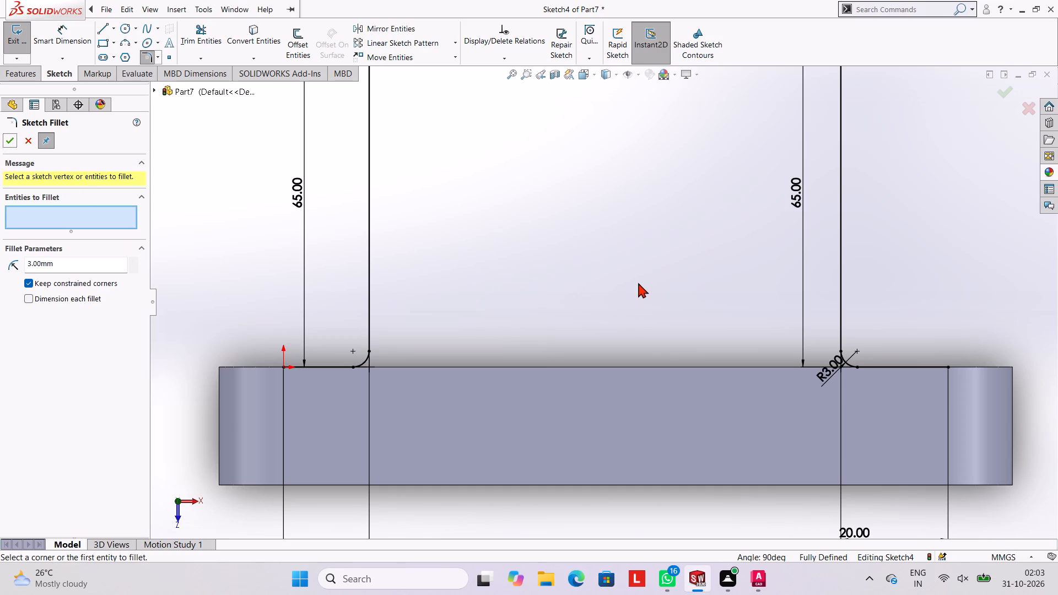
click(650, 240)
Sketch connected lines from the back edge's midpoint: 25 mm toward the origin, 65 mm up, and across to the nearer upright's upper end.
scroll(701, 219, up, 2)
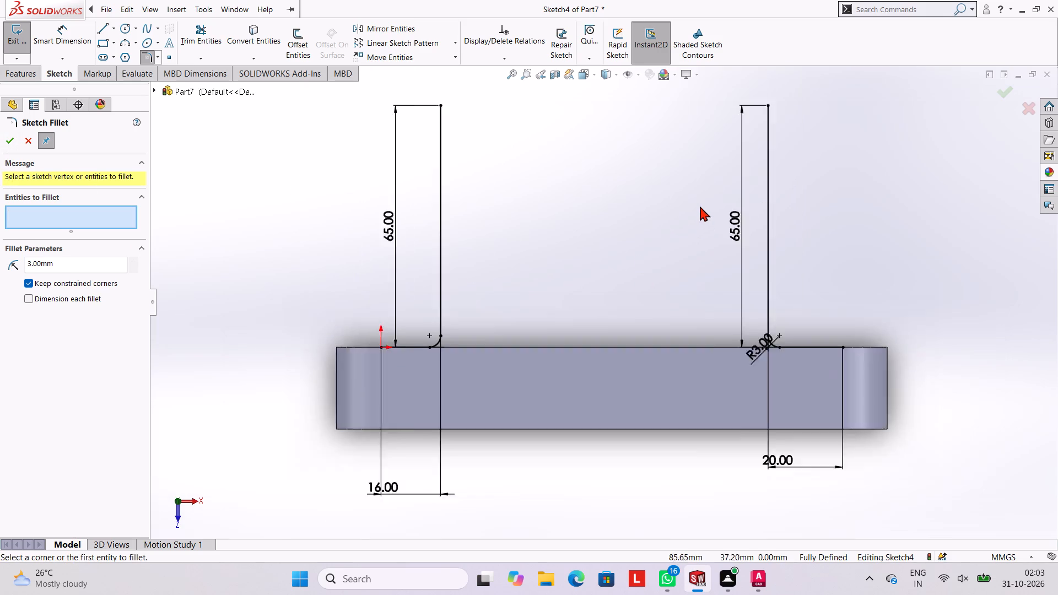
scroll(700, 206, up, 1)
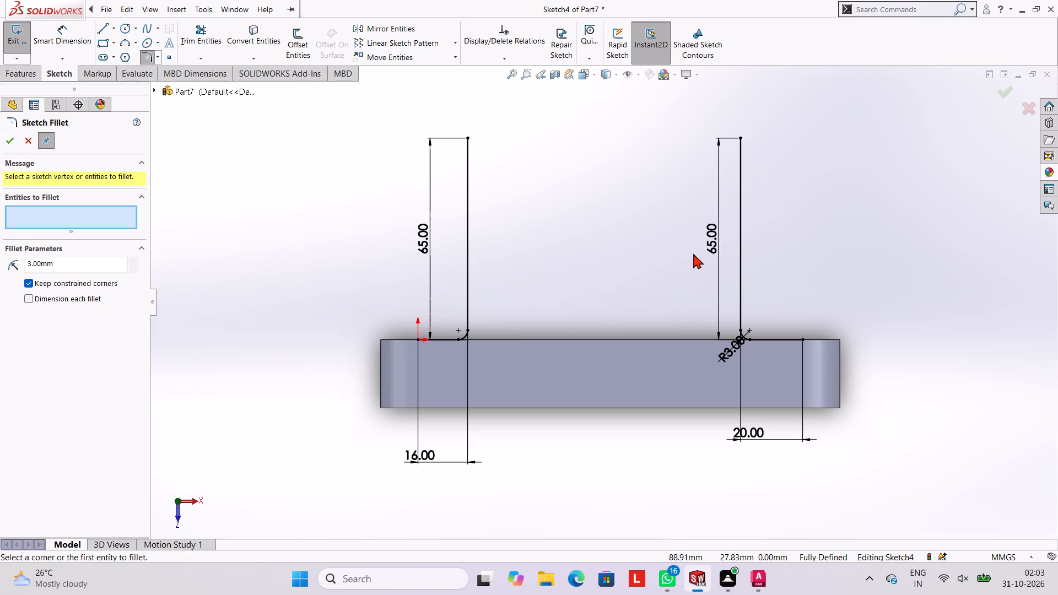
scroll(610, 187, down, 2)
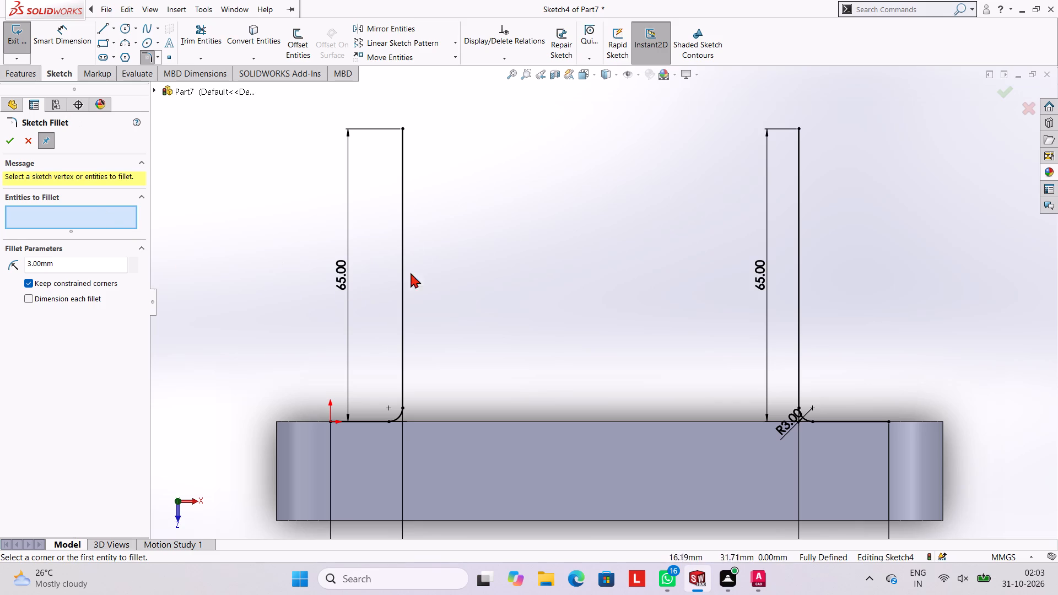
click(104, 24)
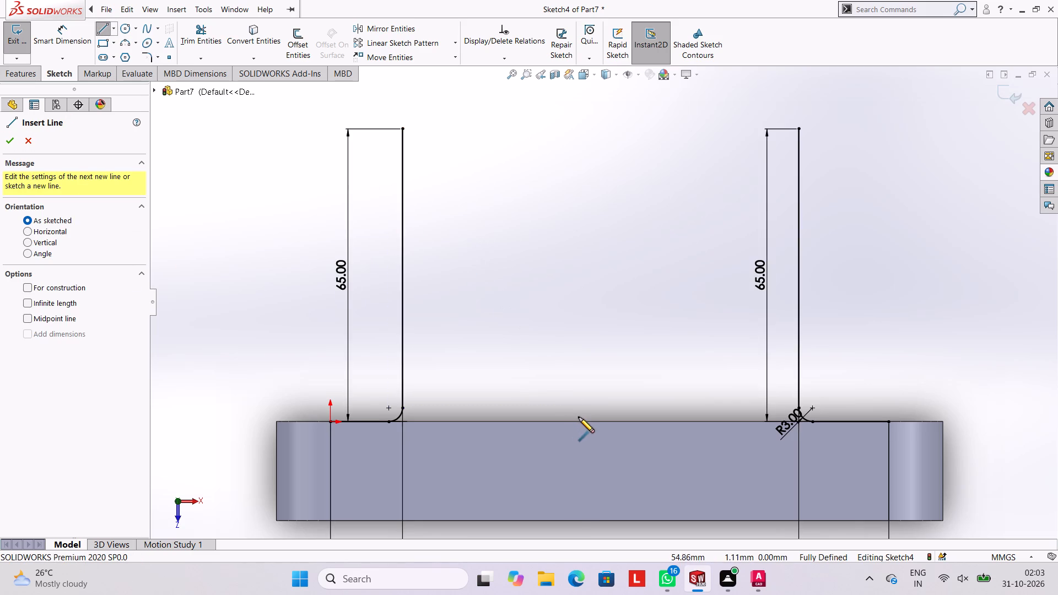
click(608, 421)
text(25)
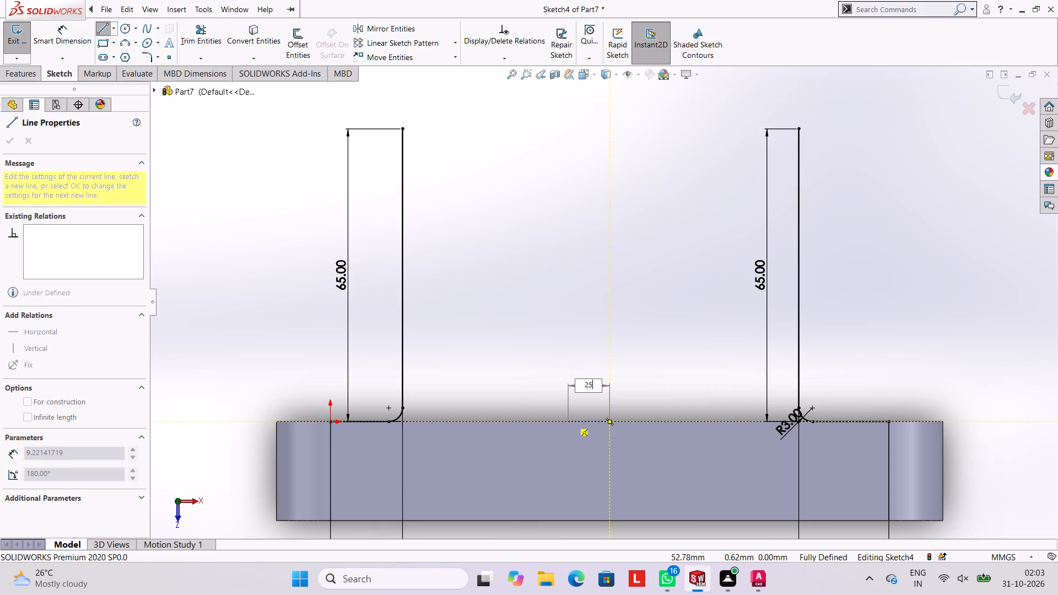
key(Return)
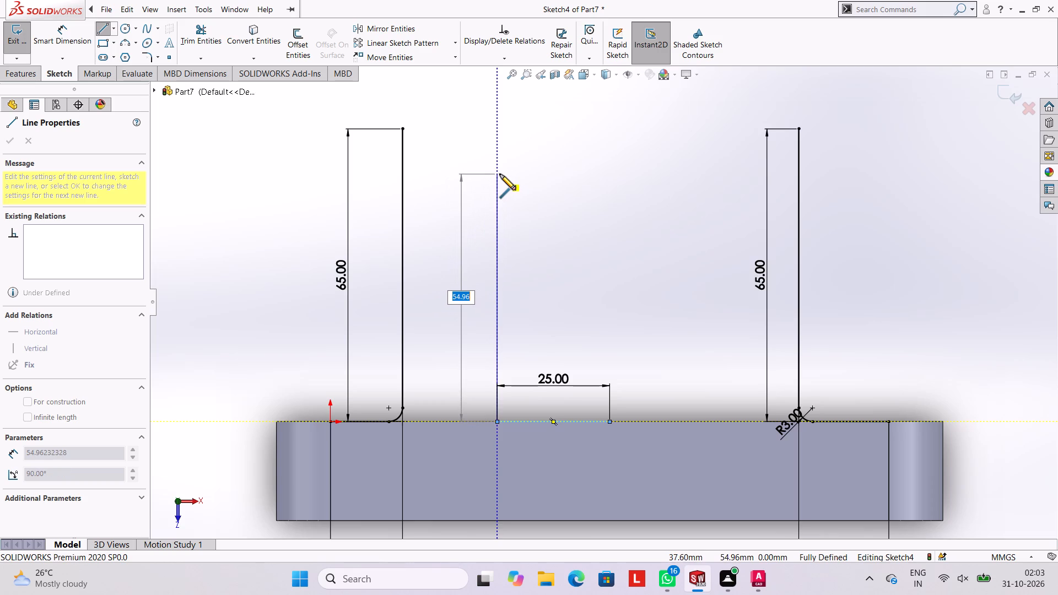
click(498, 127)
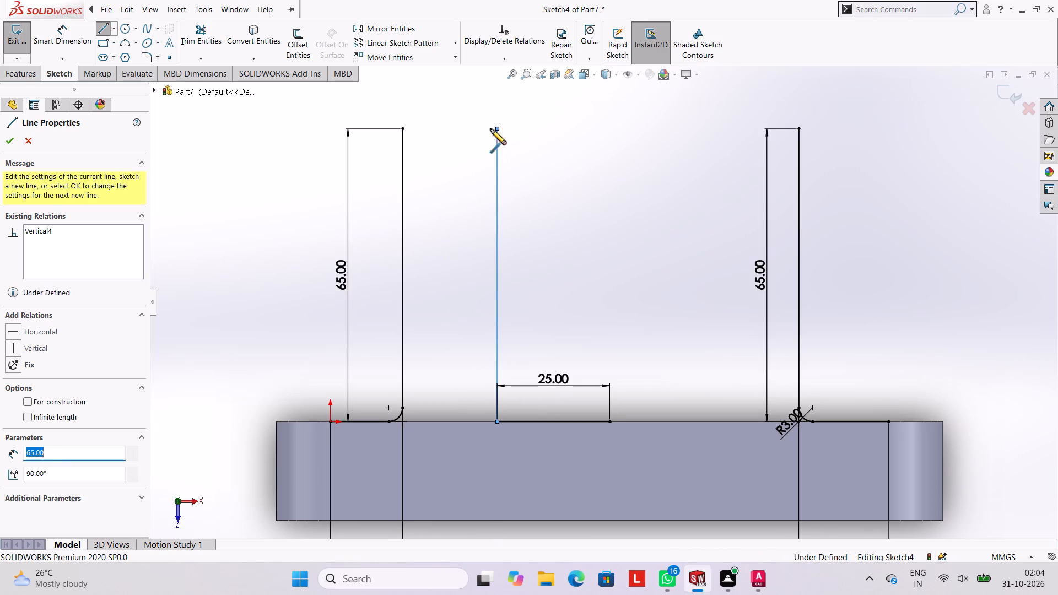
click(403, 127)
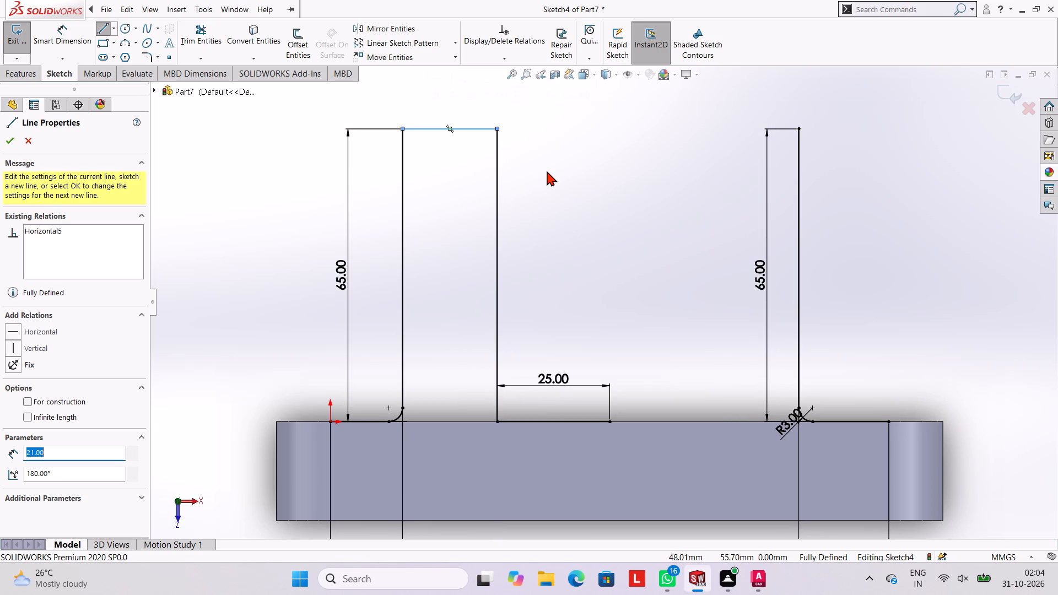
key(Escape)
key(Escape)
key(Escape)
key(Escape)
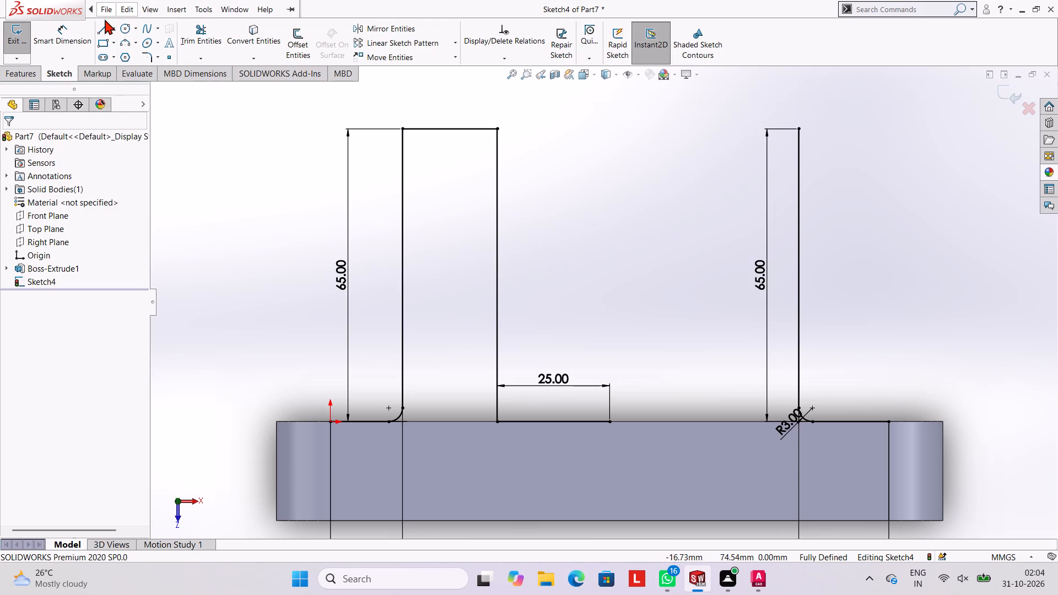
key(Escape)
Sketch connected lines from the back edge's midpoint: 25 mm away from the origin, about 65 mm up, and across to the farther upright's upper end.
click(96, 26)
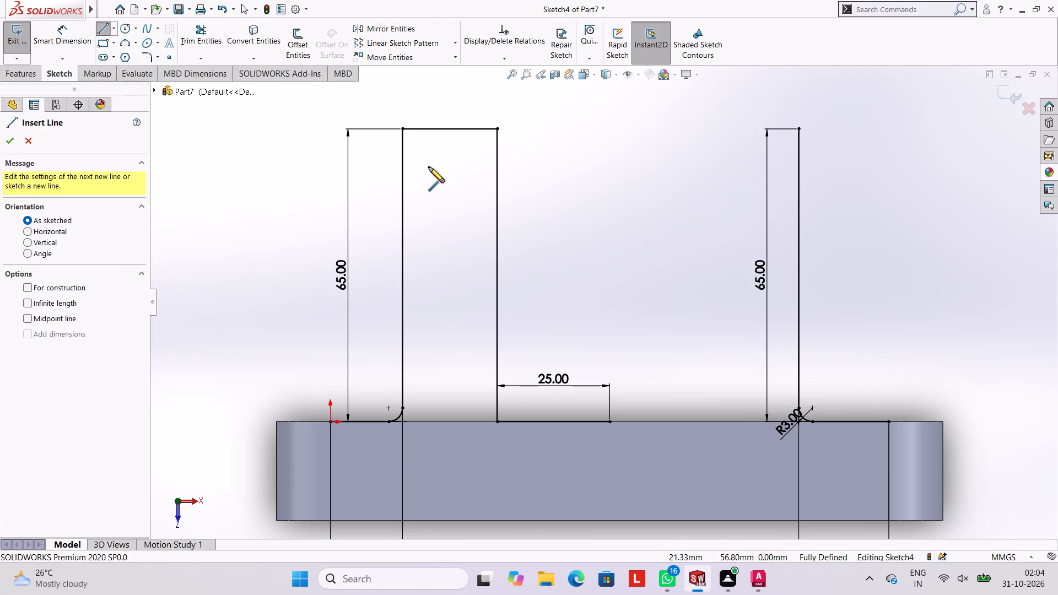
click(611, 421)
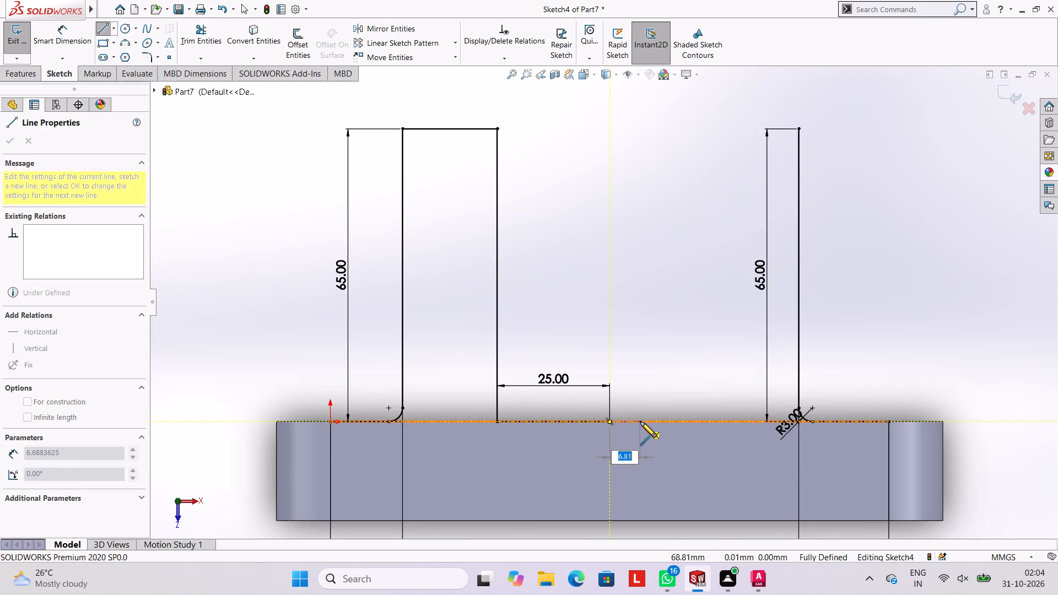
text(25)
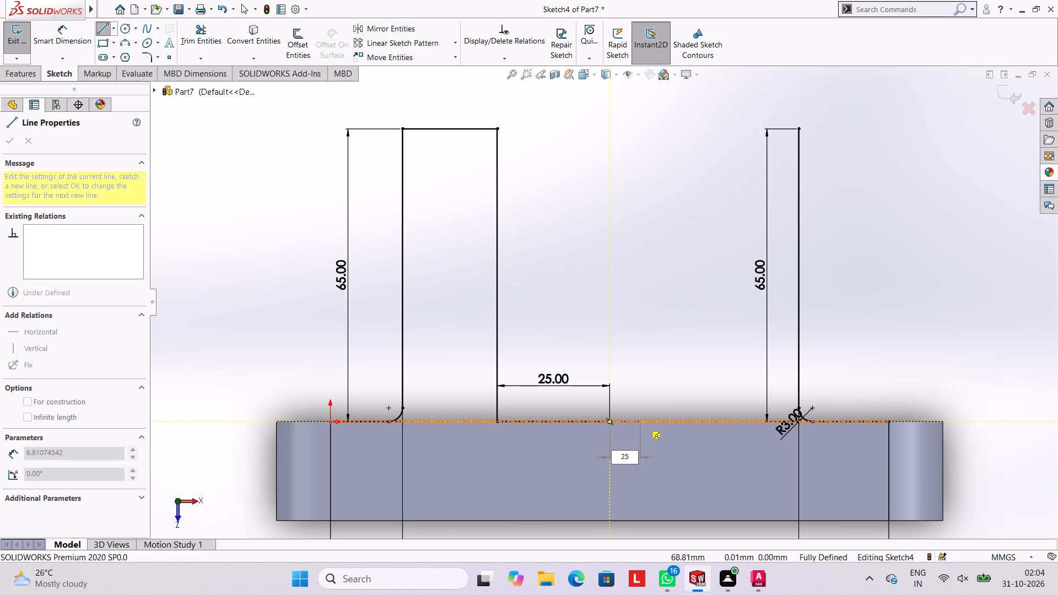
key(Return)
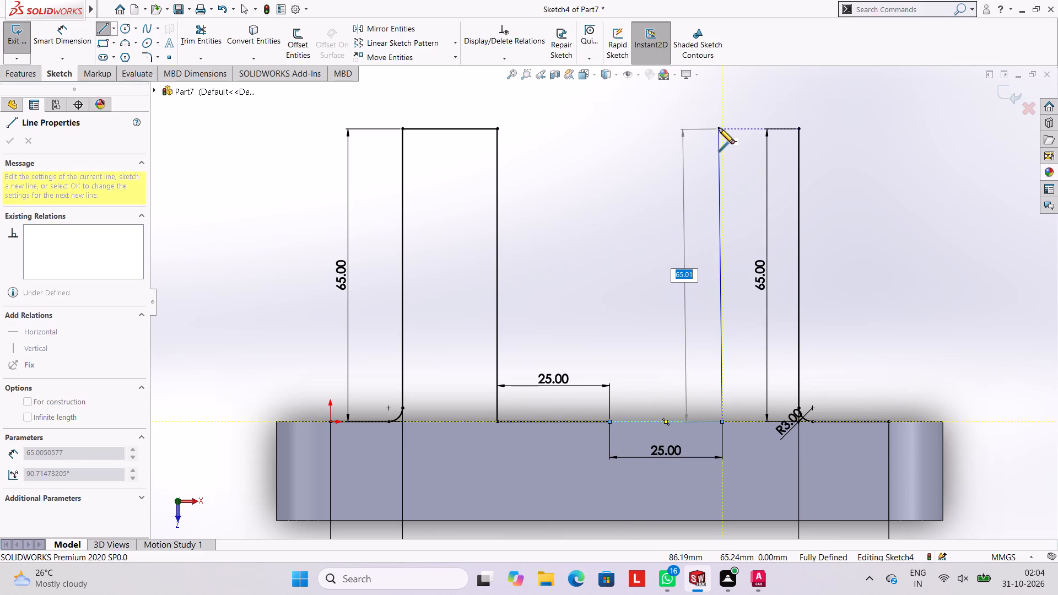
click(719, 128)
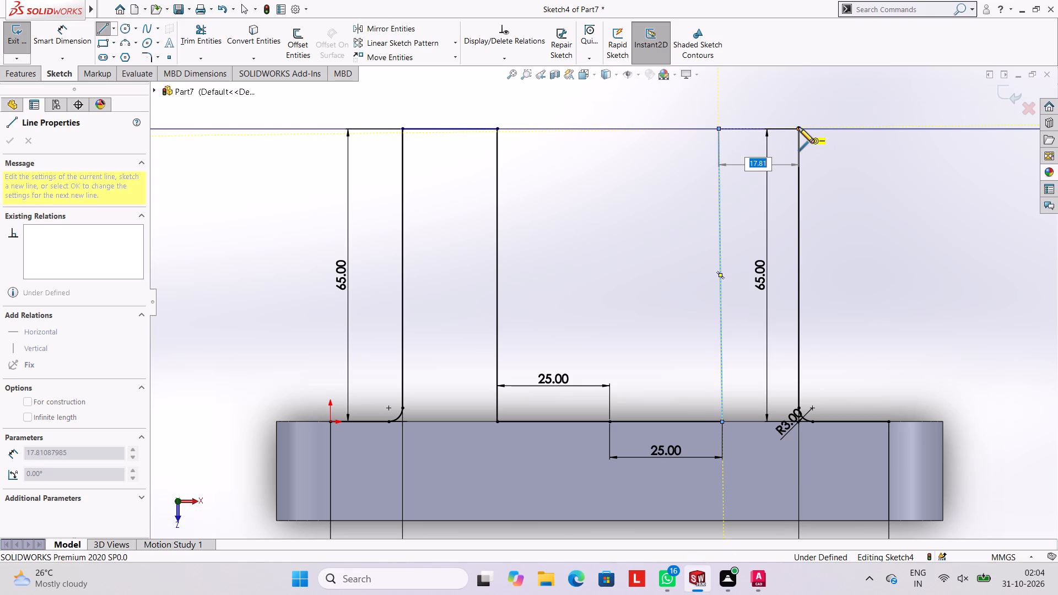
click(798, 127)
key(Escape)
key(Escape)
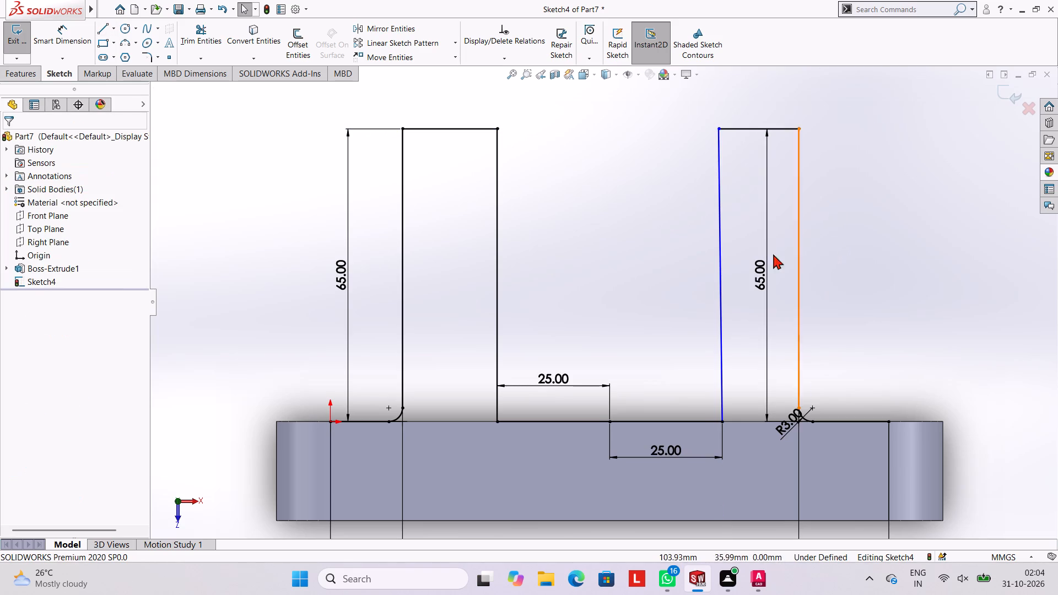
Sketch a 42 mm horizontal line from the back edge's midpoint toward the farther upright's base.
scroll(693, 317, up, 2)
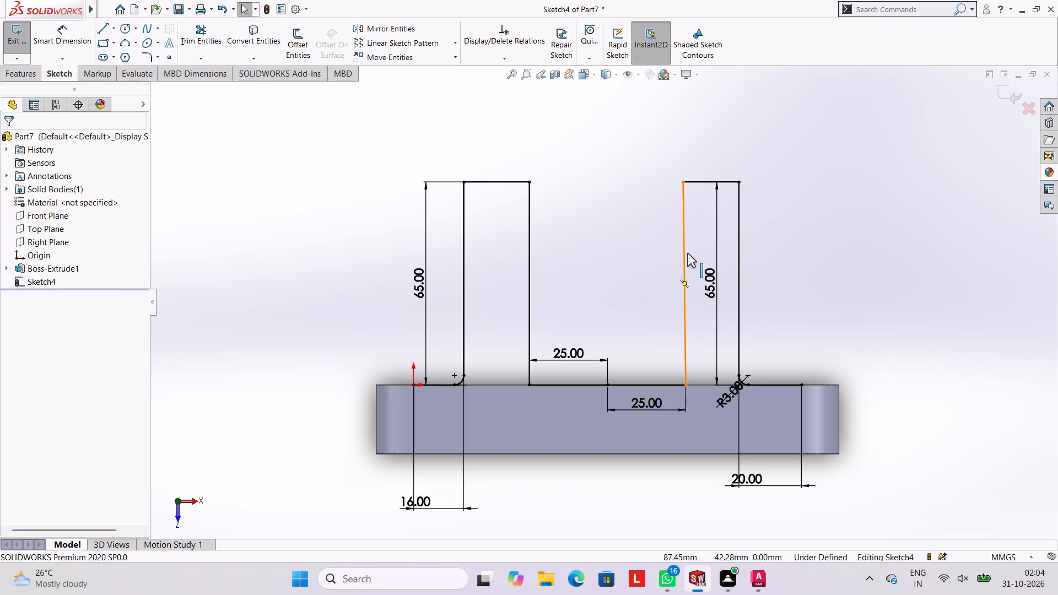
scroll(727, 260, down, 1)
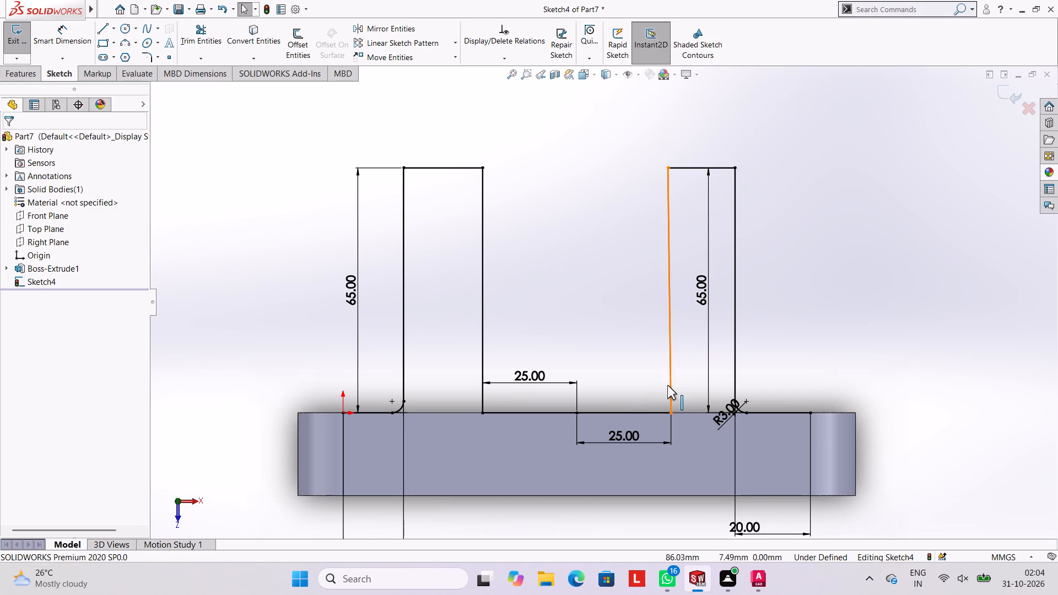
scroll(698, 488, up, 2)
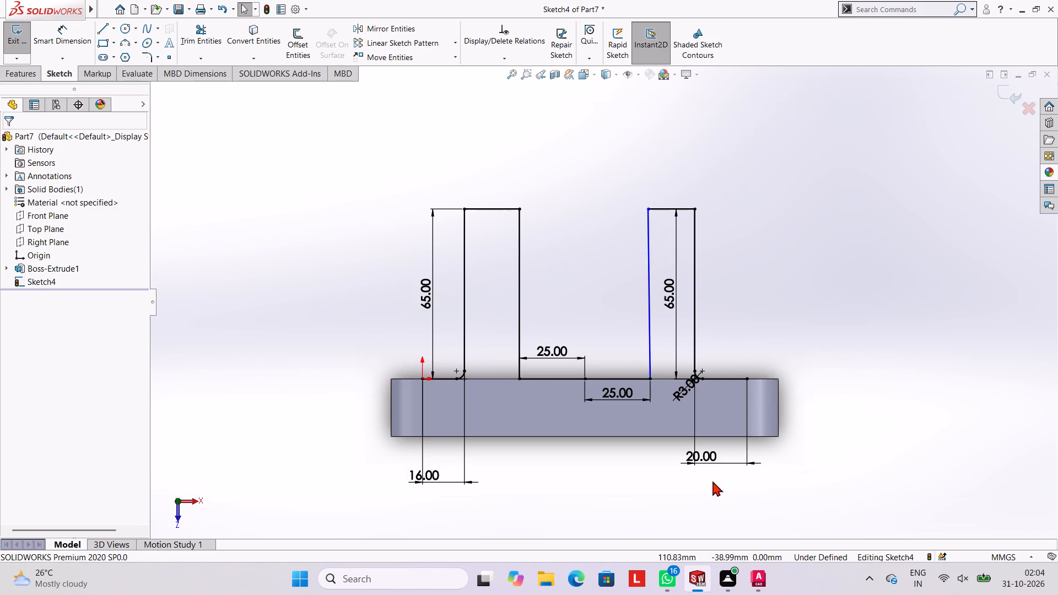
click(103, 26)
click(586, 378)
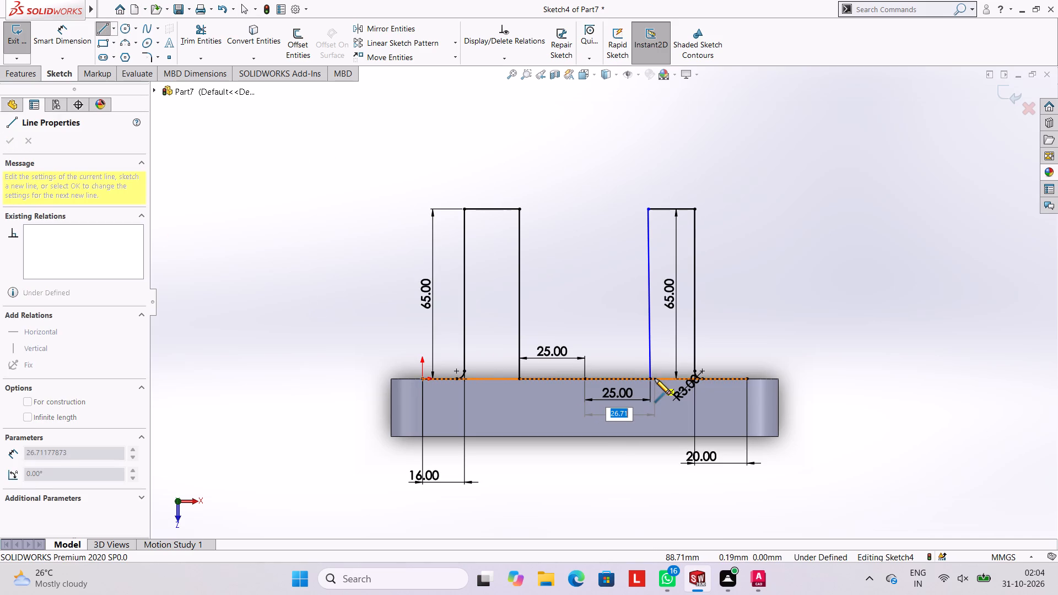
text(42)
key(Return)
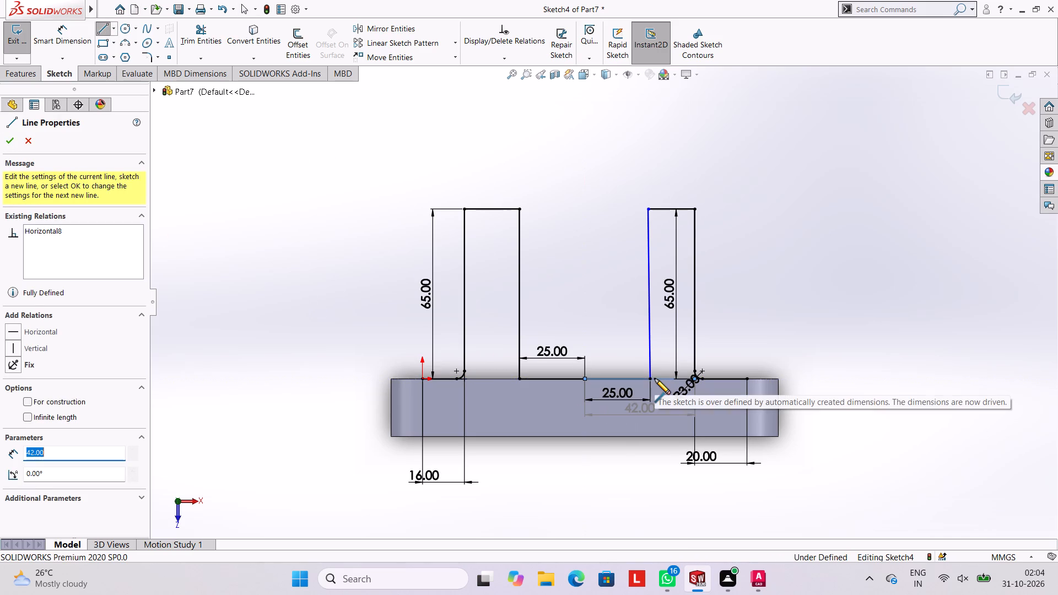
scroll(731, 358, down, 4)
scroll(611, 399, down, 4)
scroll(614, 388, up, 1)
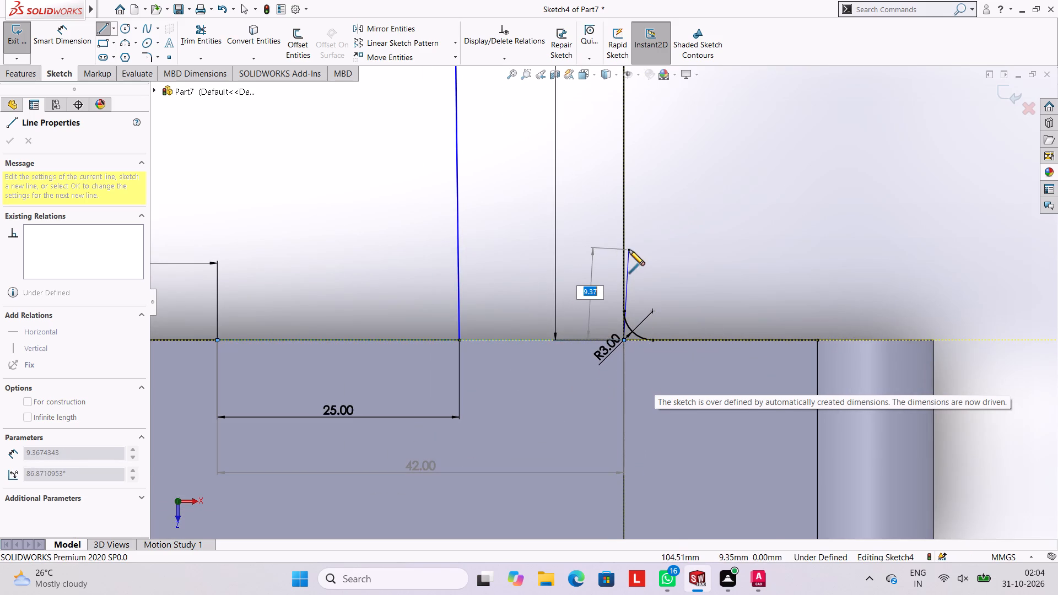
scroll(613, 282, down, 4)
scroll(613, 282, up, 4)
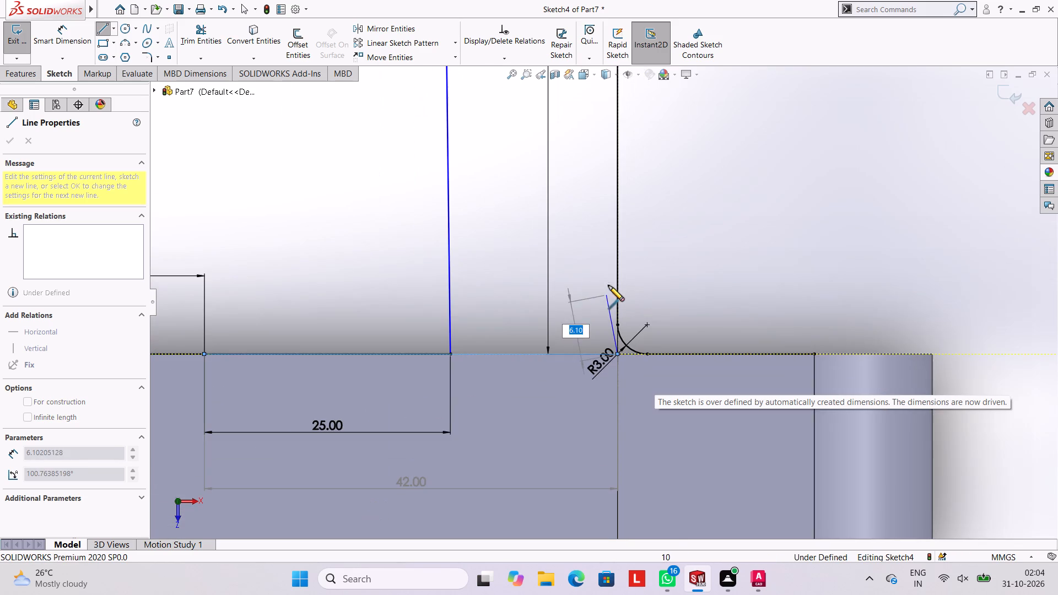
scroll(521, 274, up, 3)
scroll(518, 220, up, 5)
scroll(518, 220, down, 2)
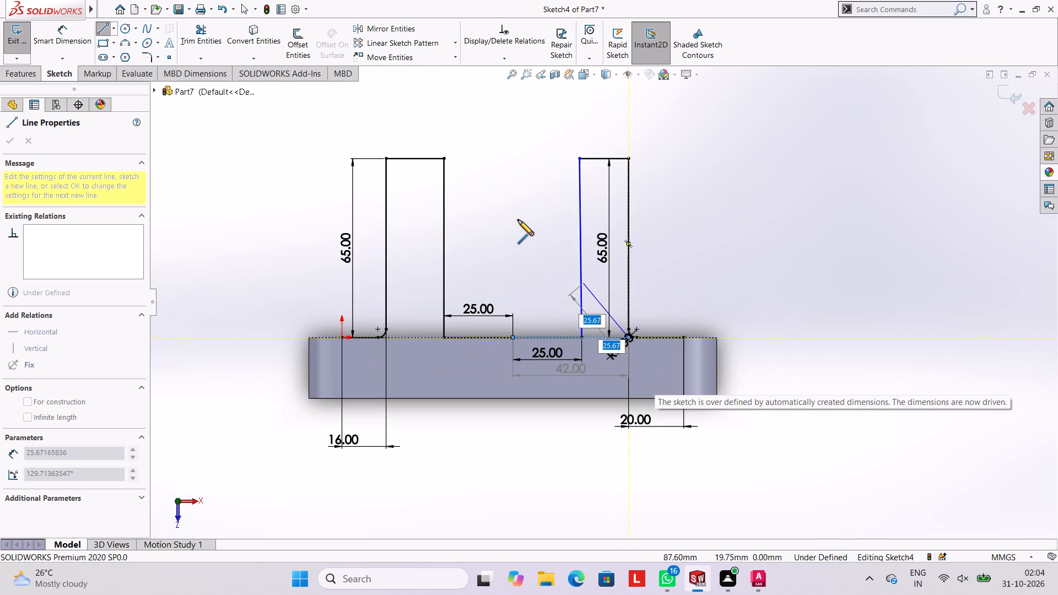
key(Escape)
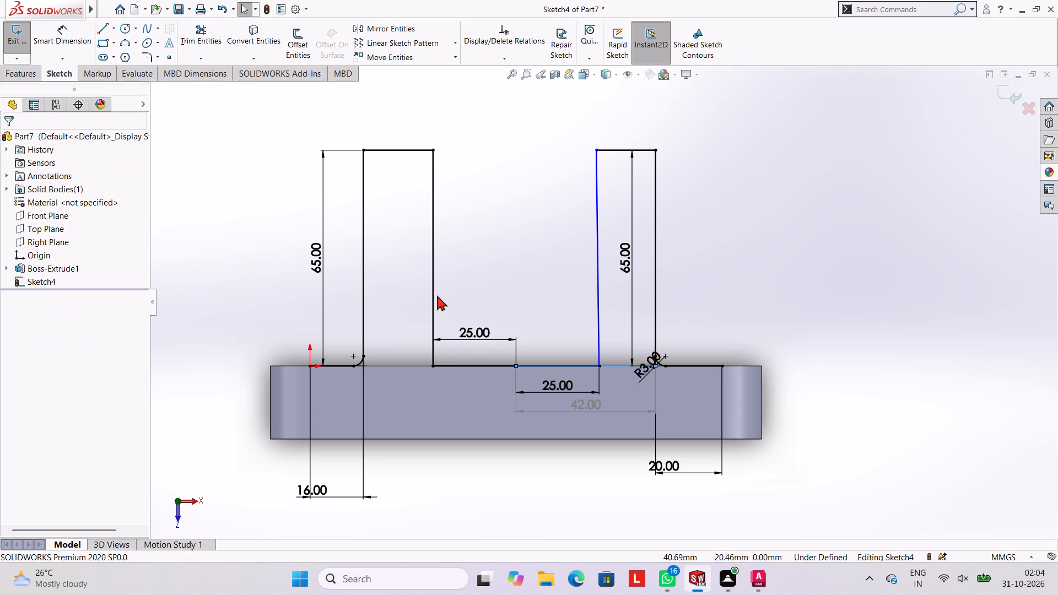
Sketch connected lines from the back edge's midpoint: 42 mm toward the origin, and vertically up past the nearer upright's top line.
click(102, 31)
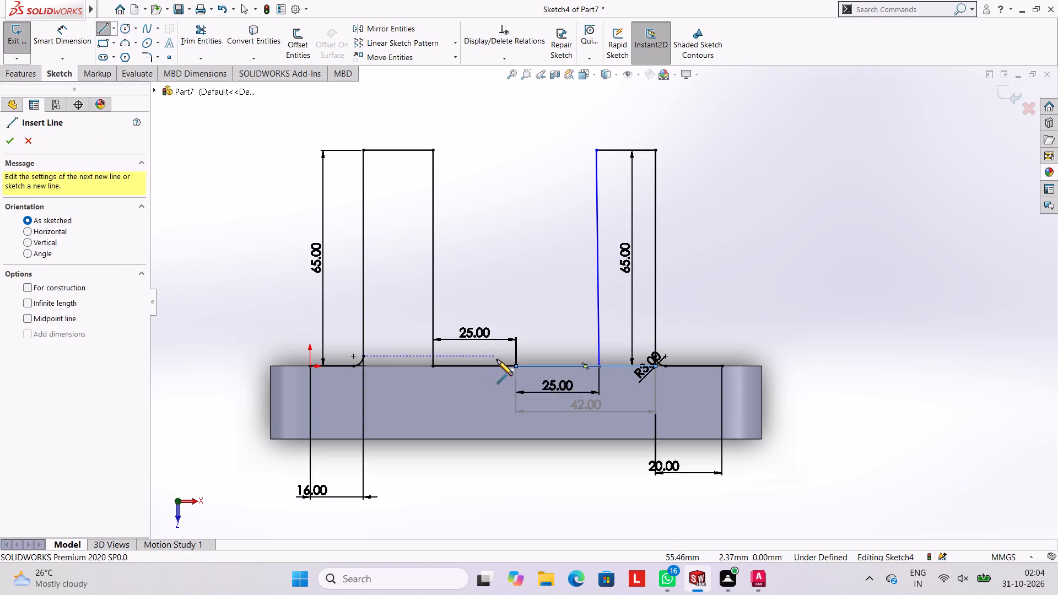
click(516, 365)
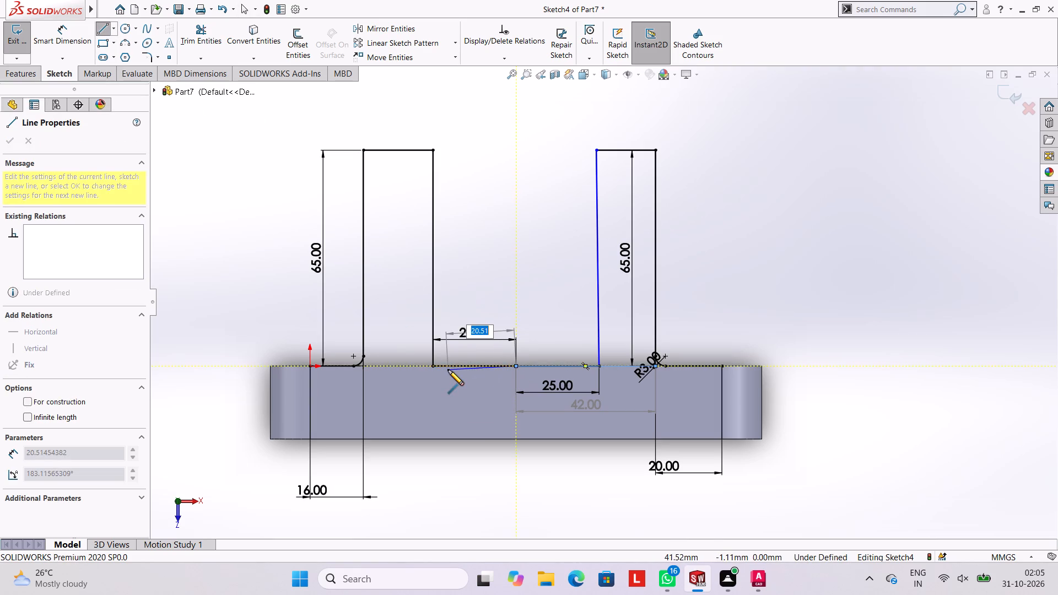
text(42)
key(Return)
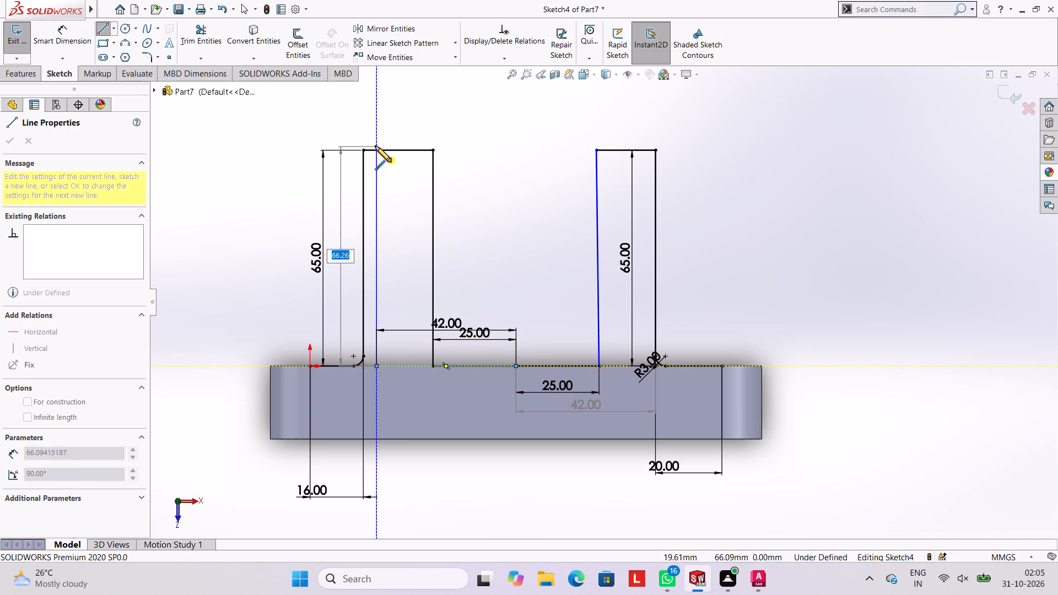
click(375, 130)
key(Escape)
key(Escape)
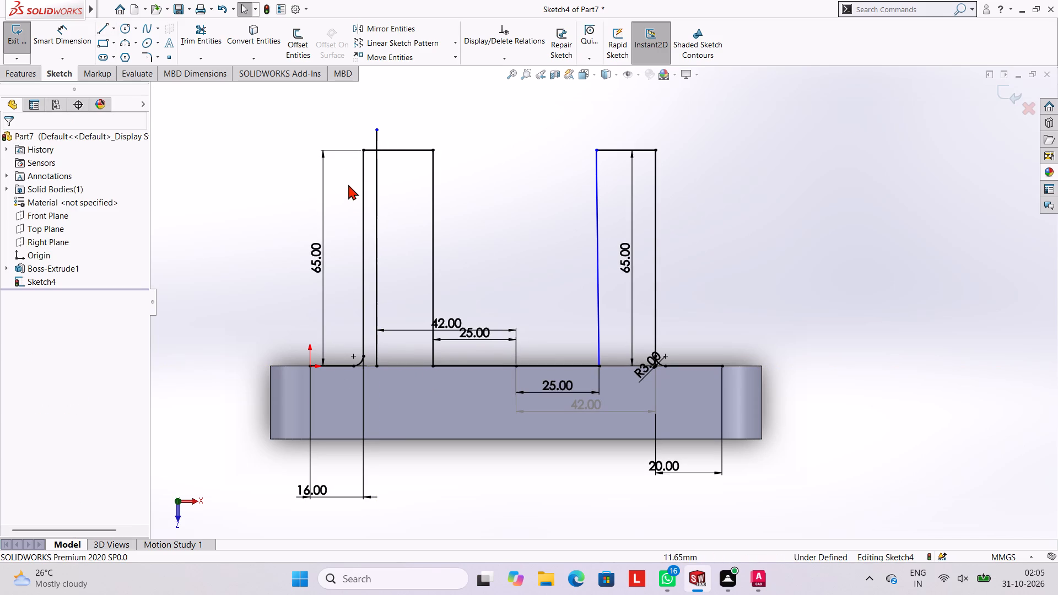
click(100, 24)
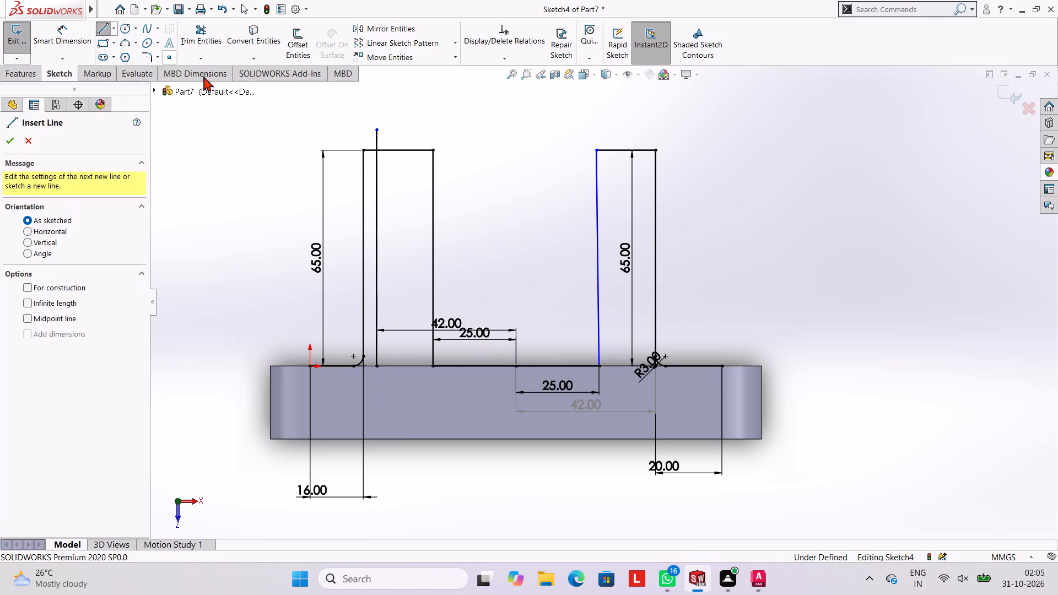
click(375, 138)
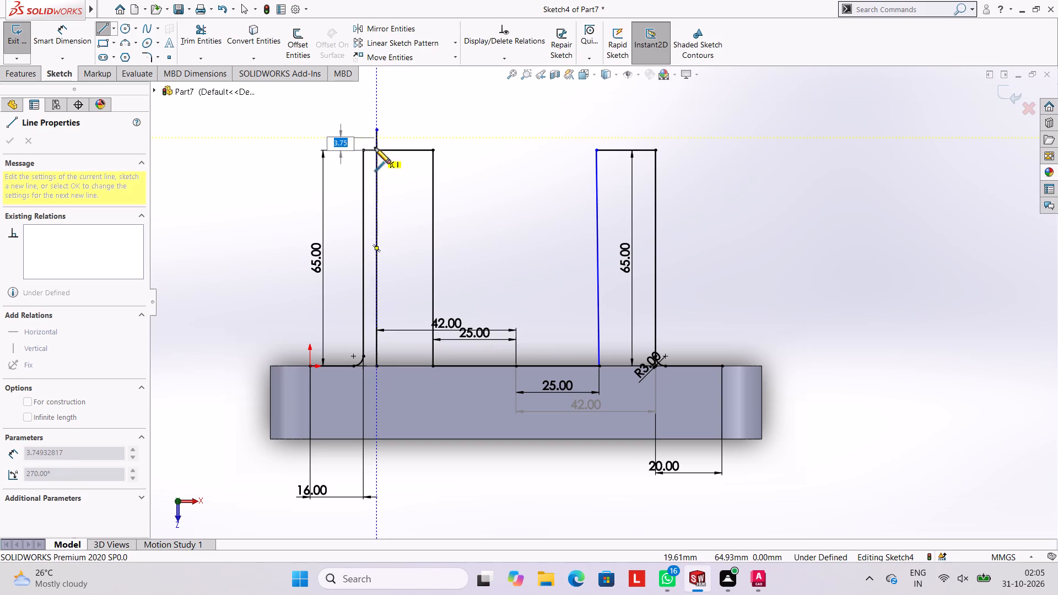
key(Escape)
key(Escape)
Trim the new vertical's overshoot, the top line's outer stub, and the nearer upright's old outer line, fillet arc and short back-edge line.
click(206, 35)
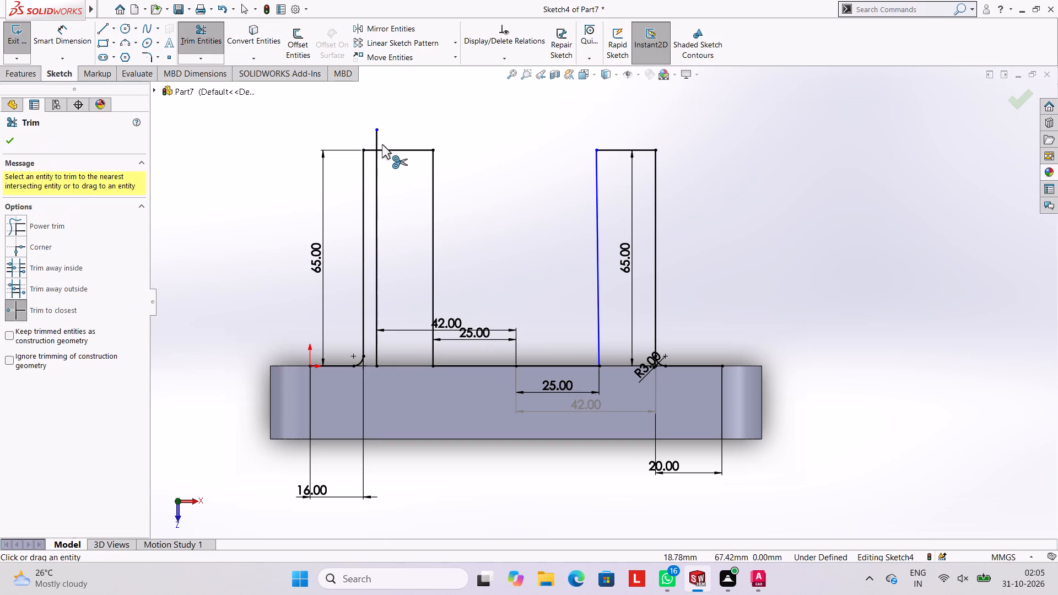
click(376, 139)
click(369, 152)
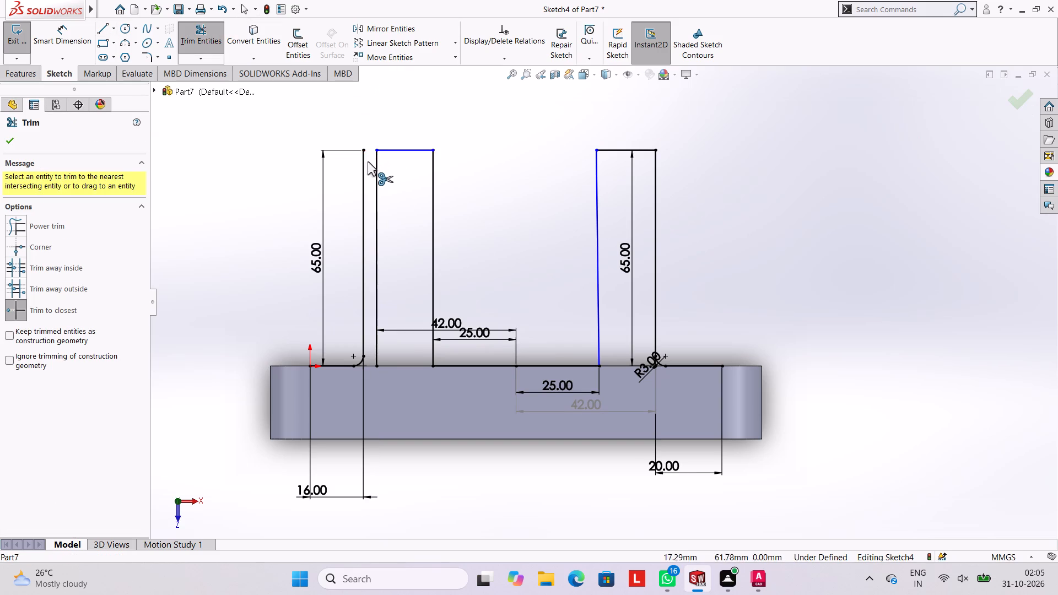
click(365, 163)
scroll(383, 235, down, 2)
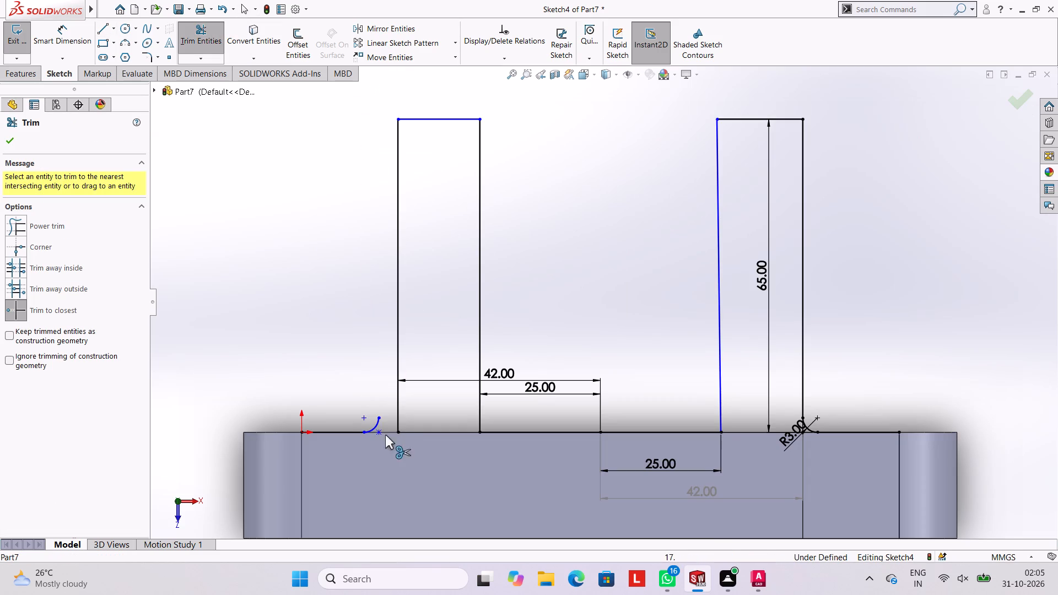
click(377, 419)
click(350, 431)
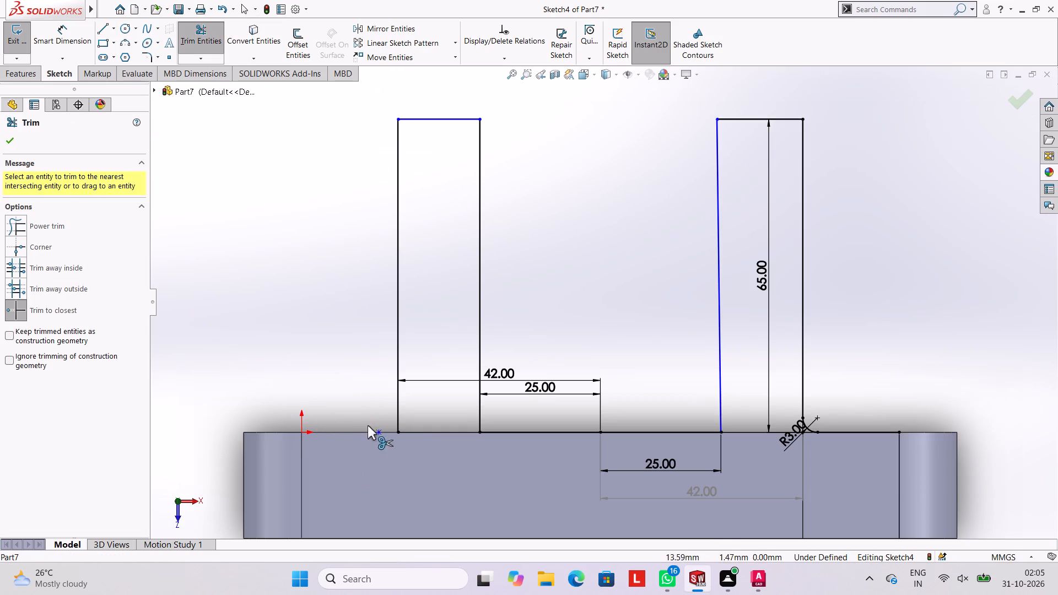
Delete the leftover corner point on the back edge where the removed fillet was.
click(379, 431)
click(374, 432)
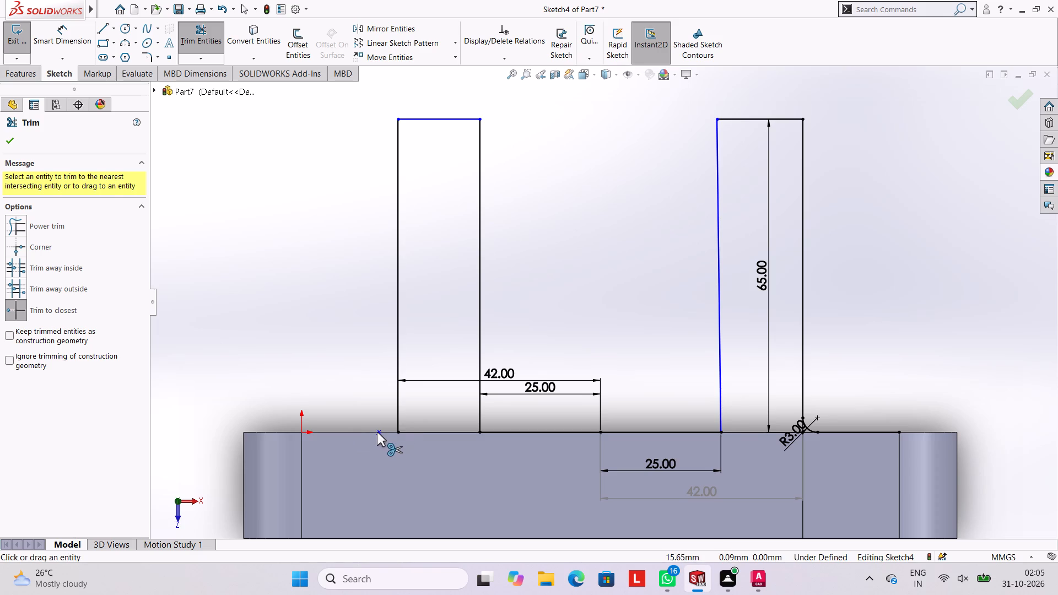
click(377, 432)
key(Escape)
key(Escape)
click(377, 432)
key(Delete)
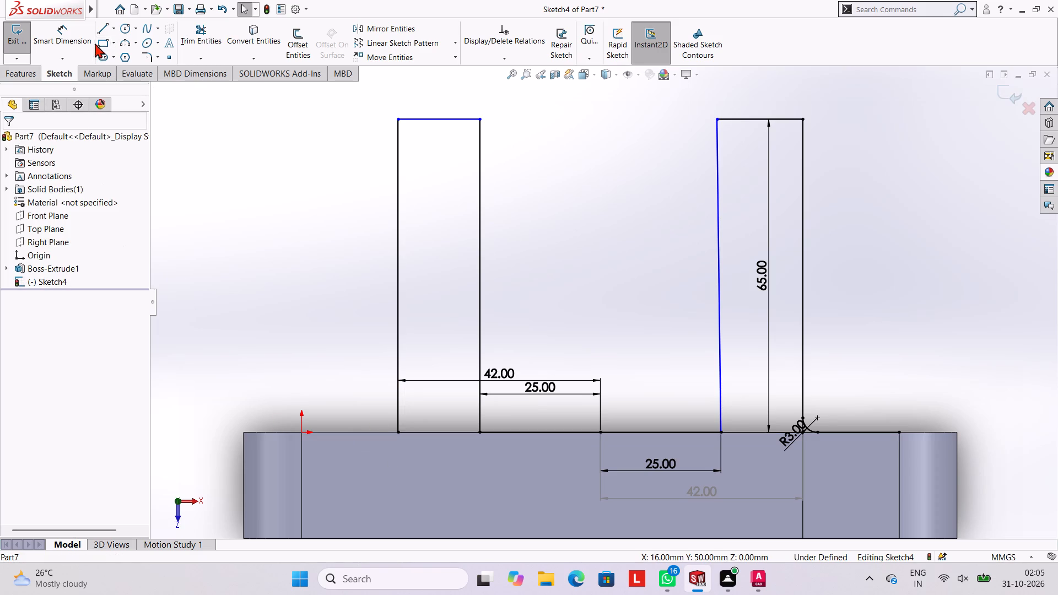
Sketch a 20 mm horizontal line along the back edge from the origin to the nearer upright's new outer vertical line.
click(102, 31)
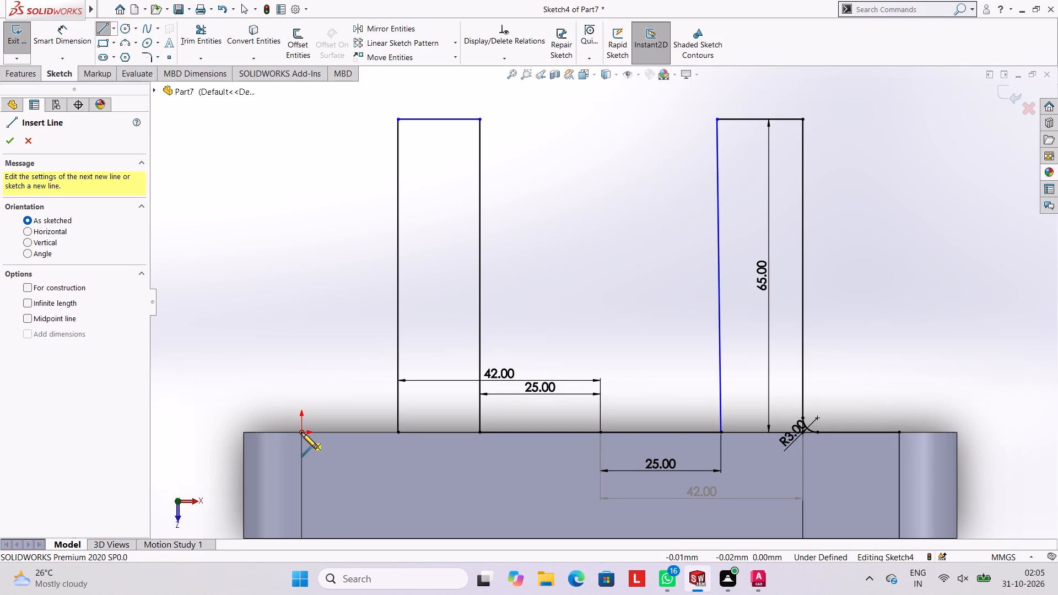
click(301, 432)
click(398, 434)
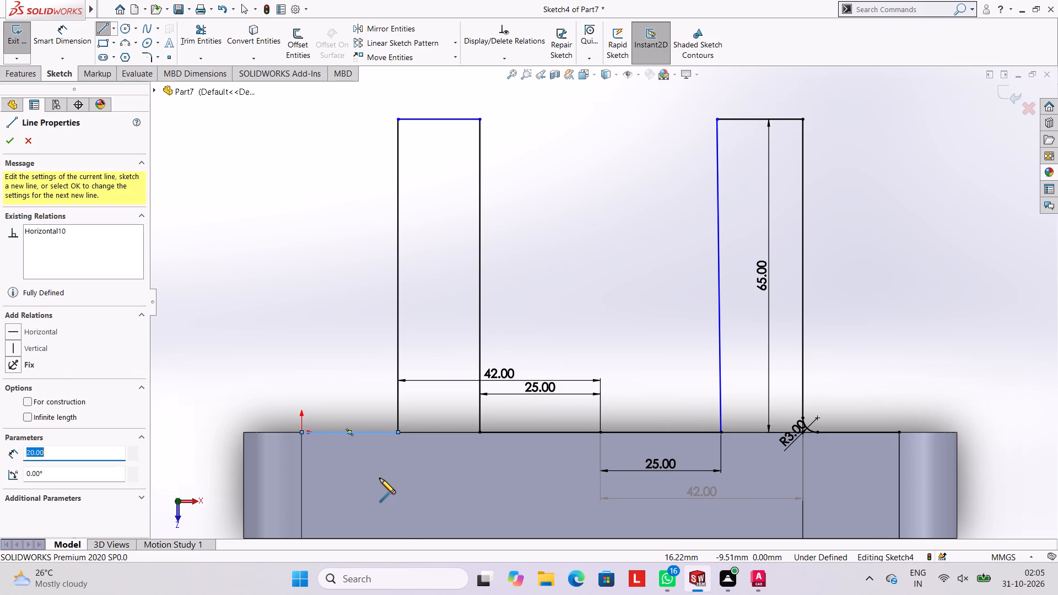
key(Escape)
key(Escape)
key(Escape)
key(Escape)
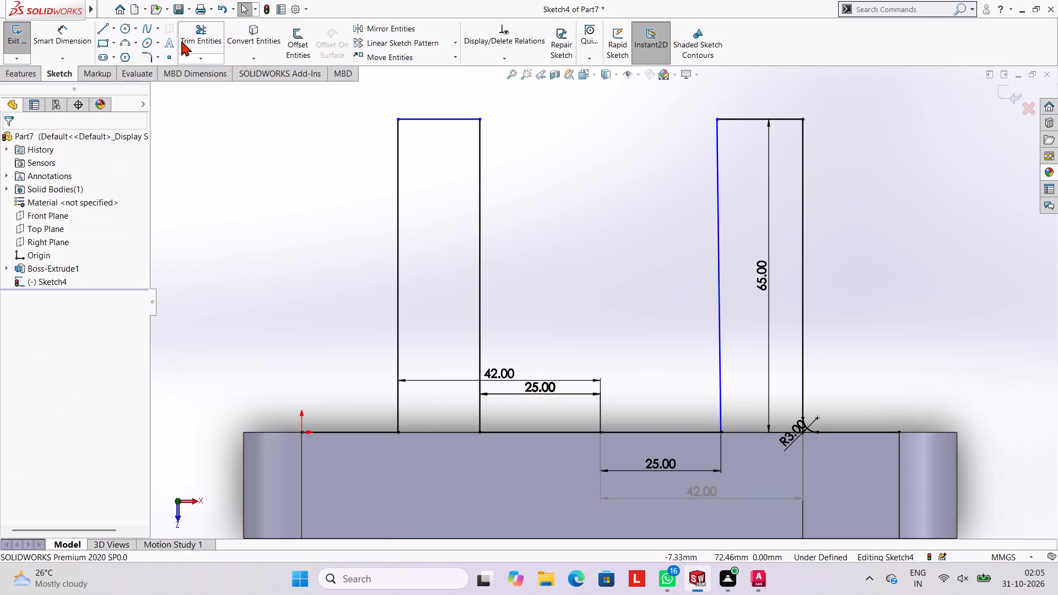
Fillet the corner between the new 20 mm back-edge line and the nearer upright's outer vertical line, using a 3 mm radius.
click(150, 59)
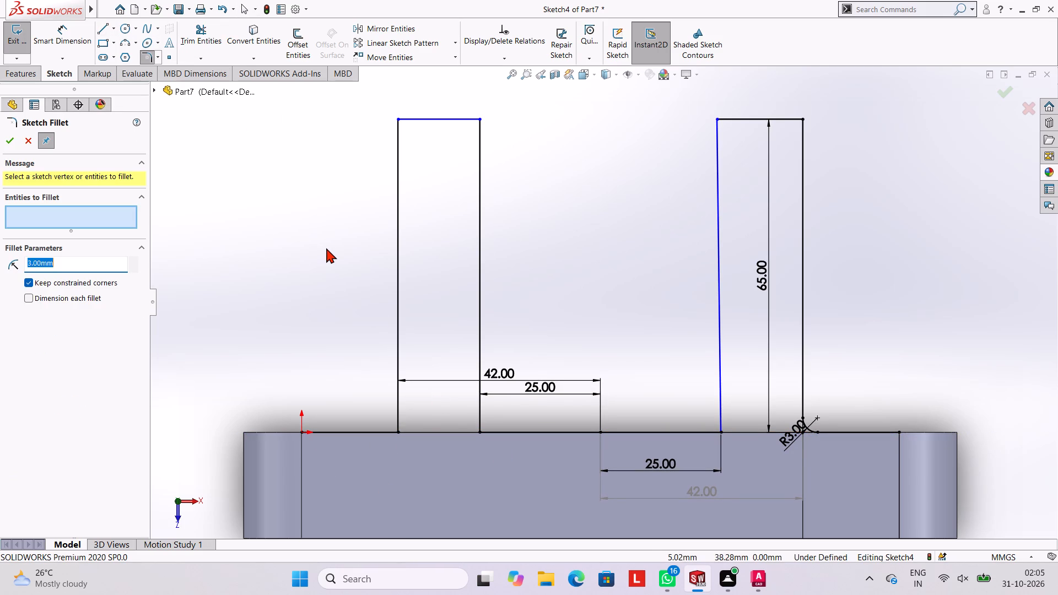
click(379, 433)
click(397, 418)
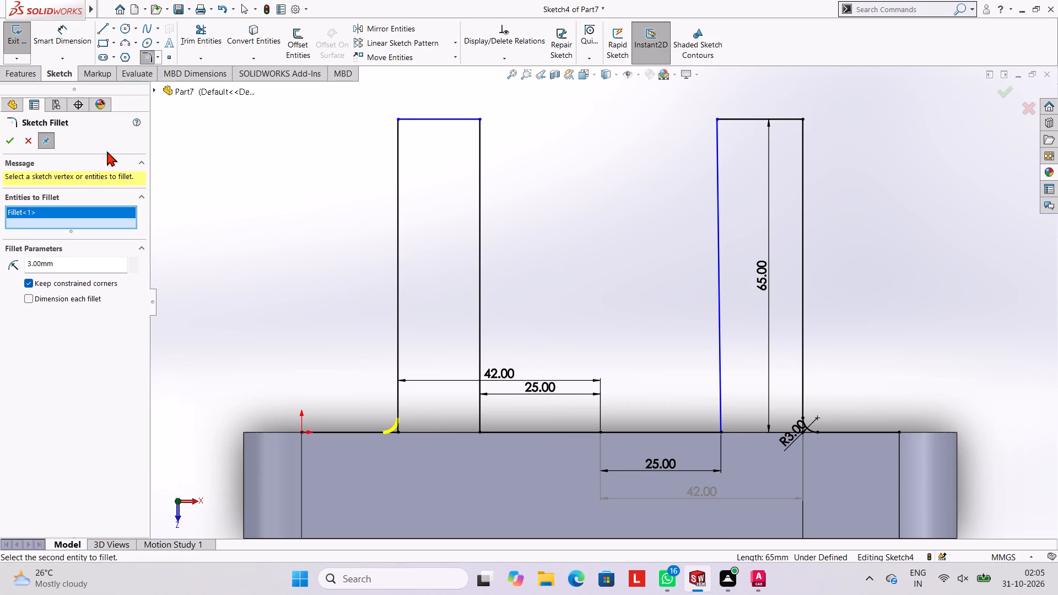
click(9, 142)
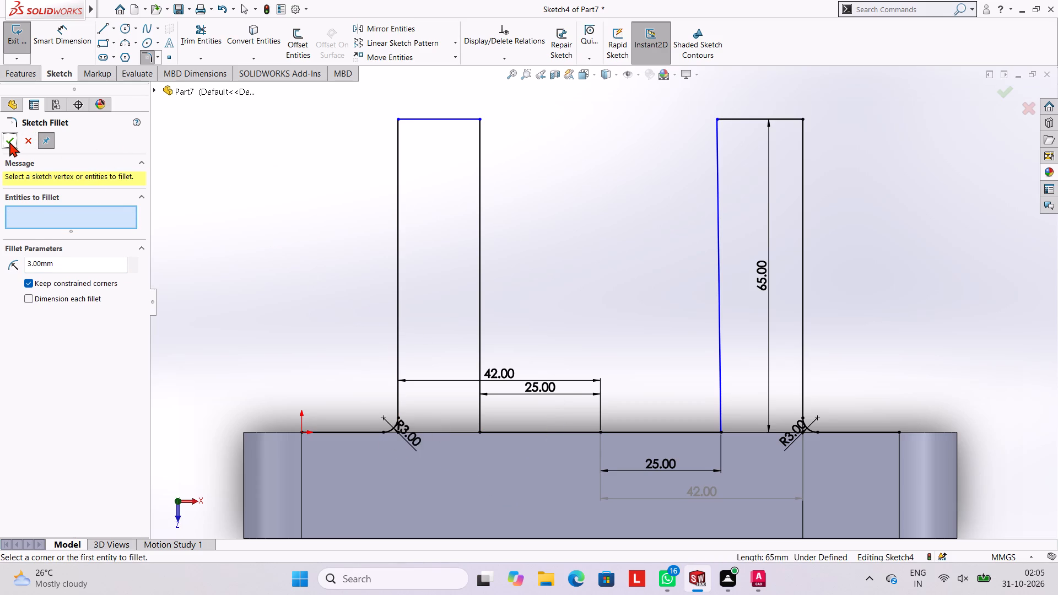
click(271, 231)
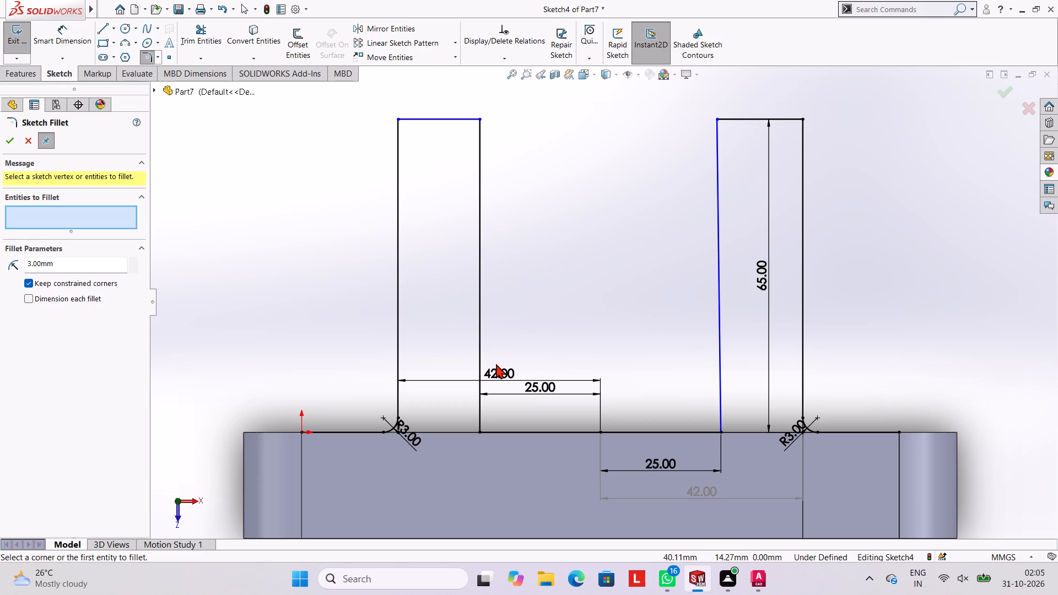
Fillet the inner bottom corners of both uprights, where they meet the back-edge line, using a 3 mm radius.
click(480, 358)
click(509, 435)
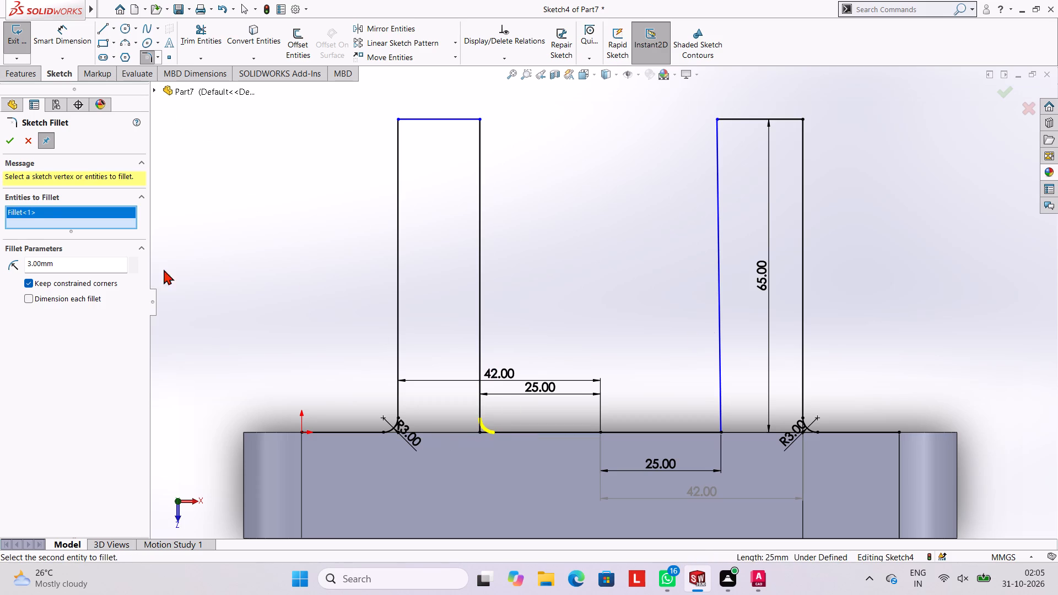
click(9, 139)
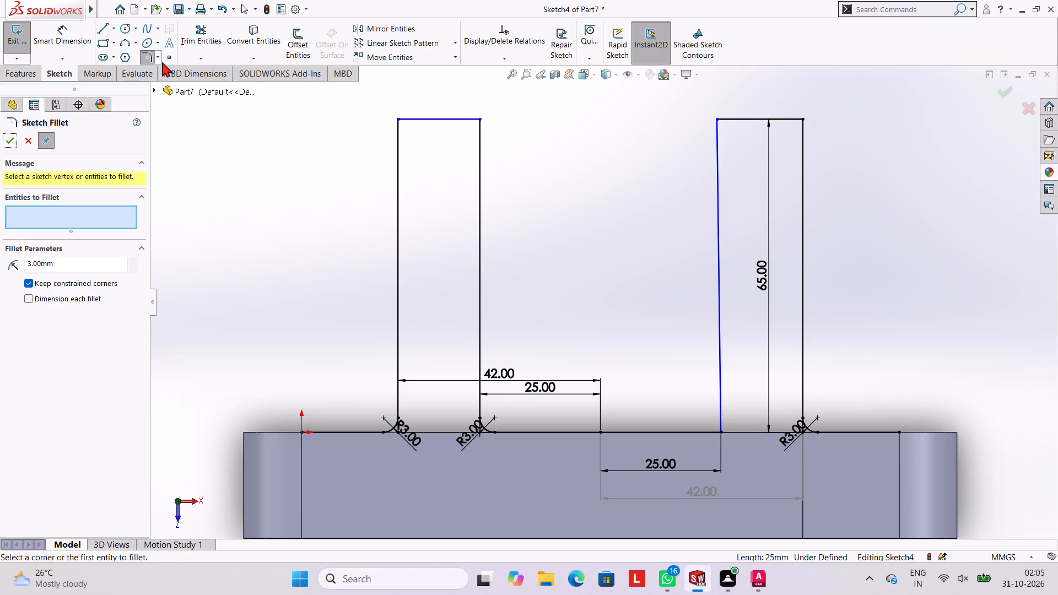
click(718, 351)
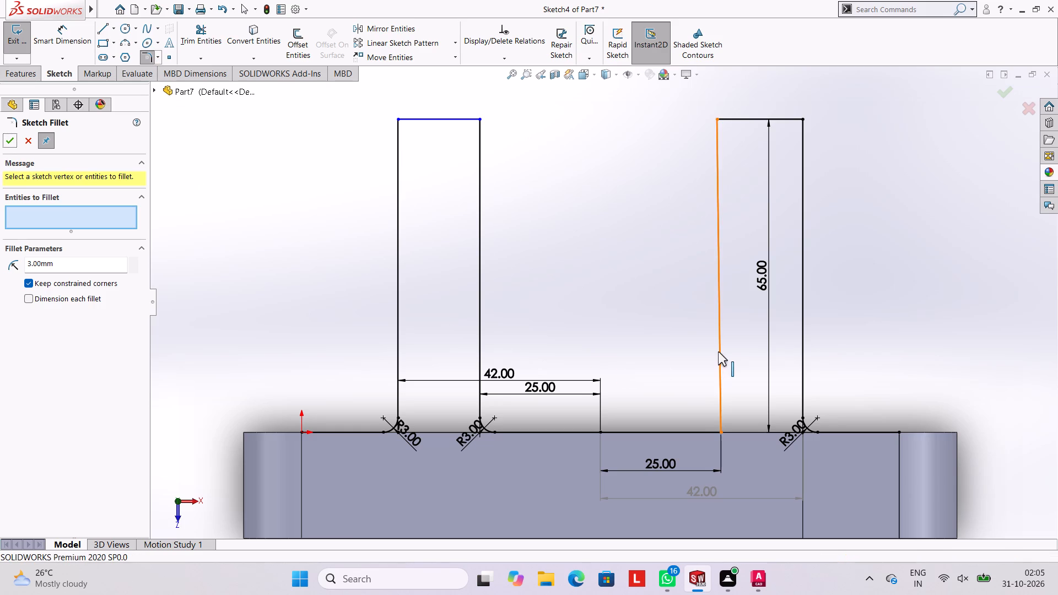
click(693, 434)
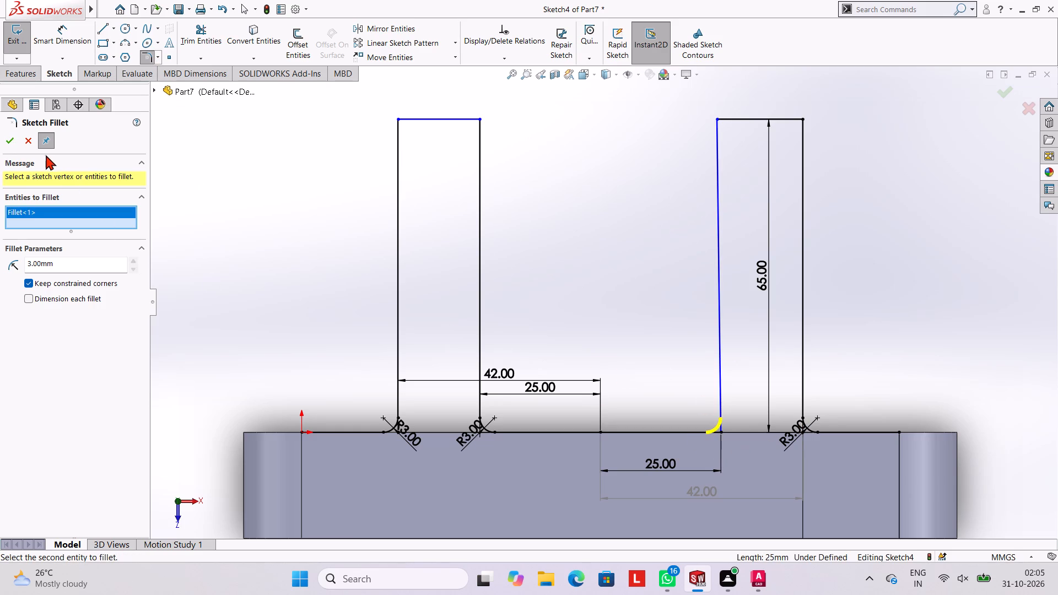
click(10, 140)
click(267, 208)
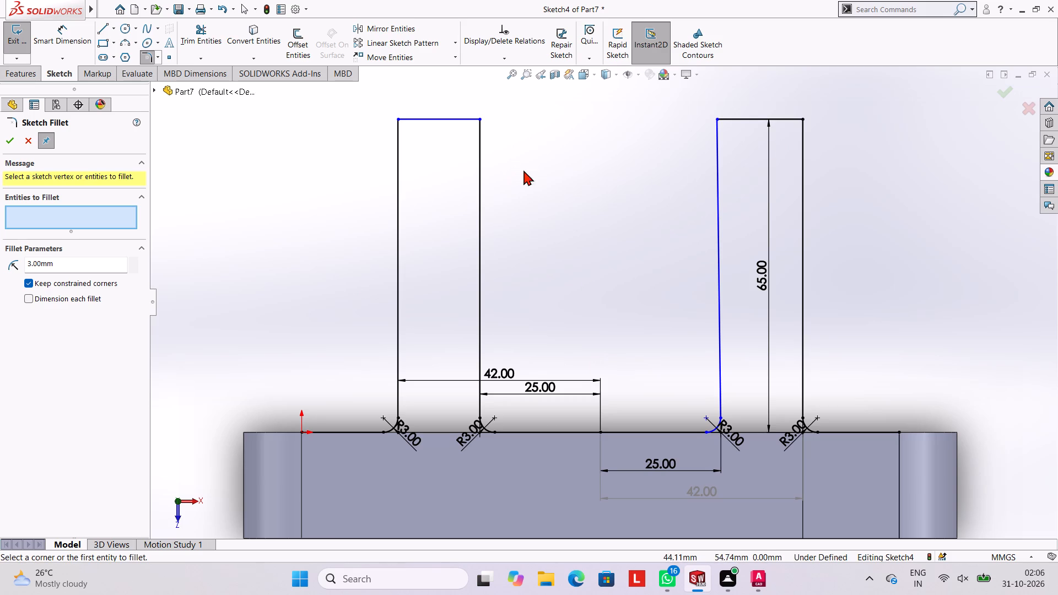
Fillet both top corners of the upright nearer the origin with a 3 mm radius.
scroll(530, 158, down, 1)
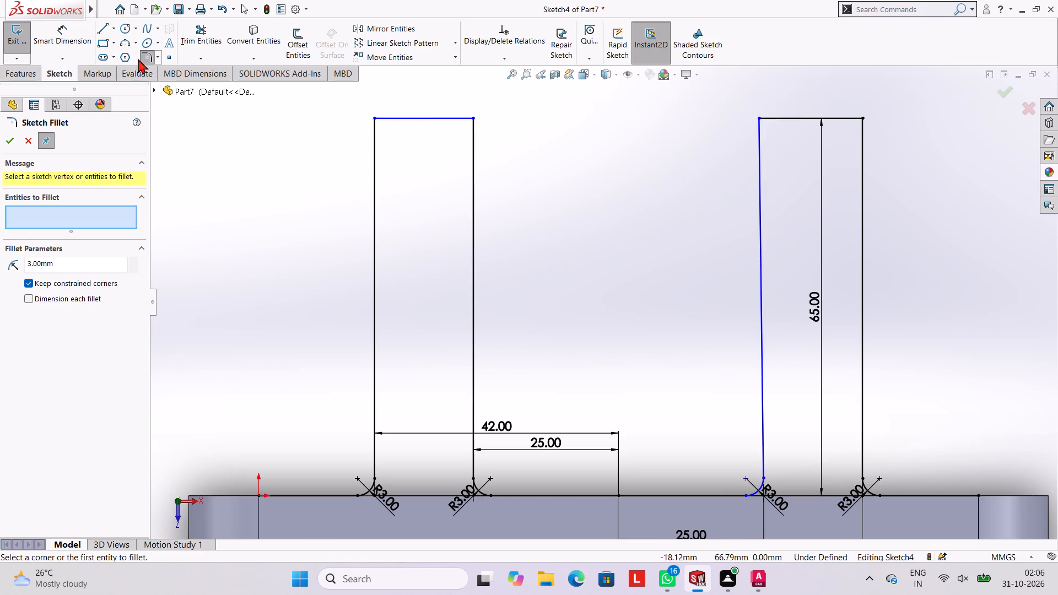
click(390, 117)
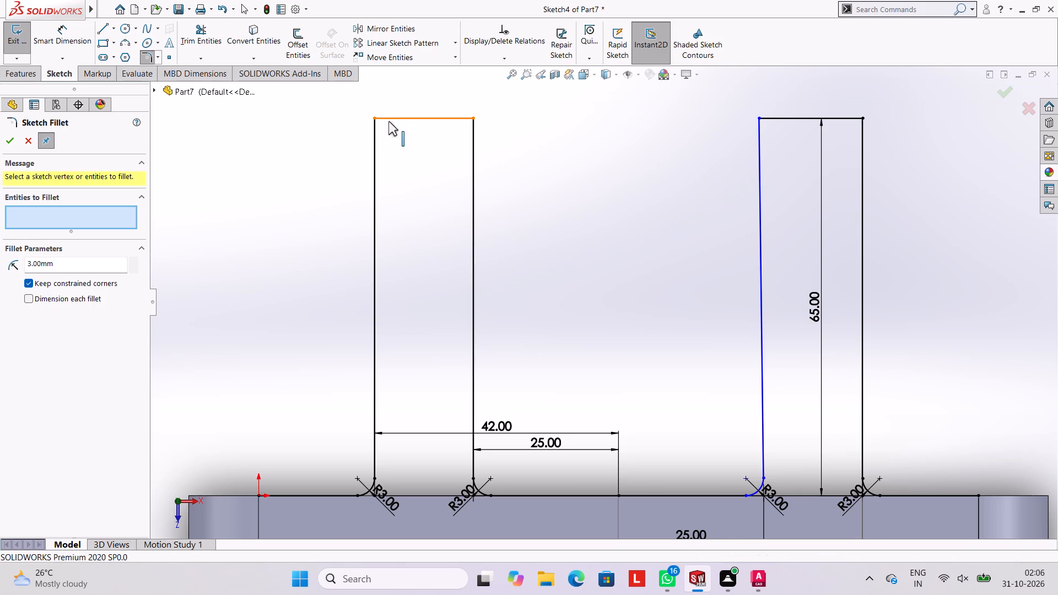
click(374, 142)
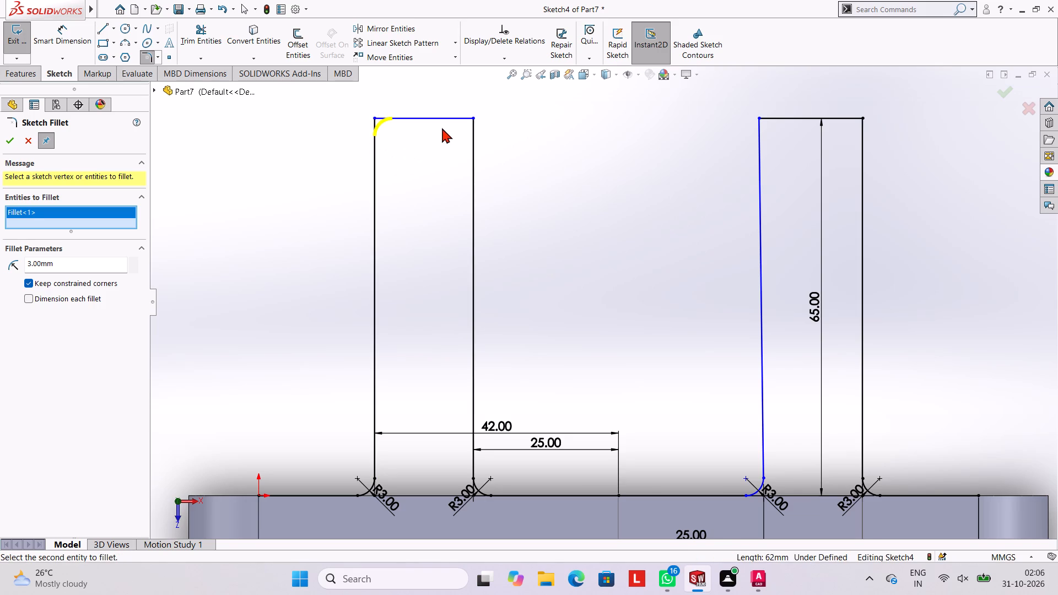
click(442, 119)
click(473, 138)
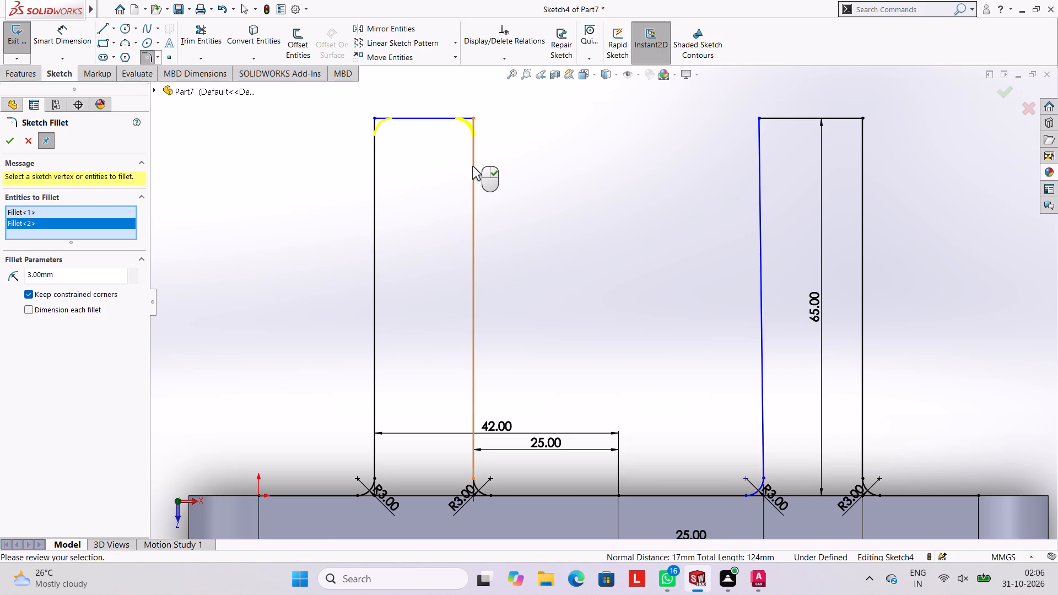
click(6, 139)
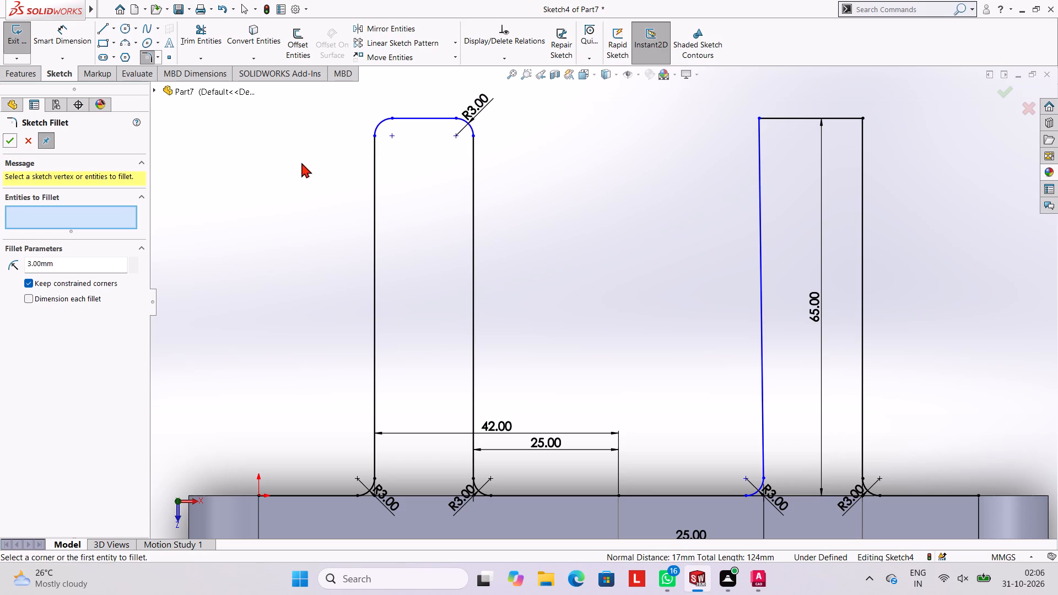
click(274, 152)
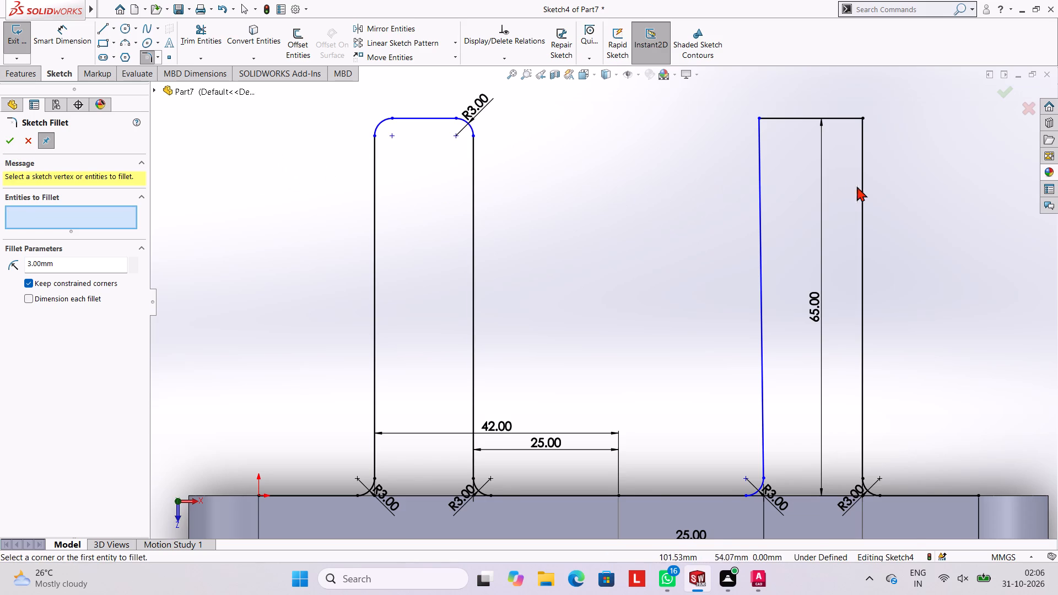
Fillet both top corners of the farther upright with a 3 mm radius.
scroll(868, 190, up, 1)
scroll(868, 190, down, 1)
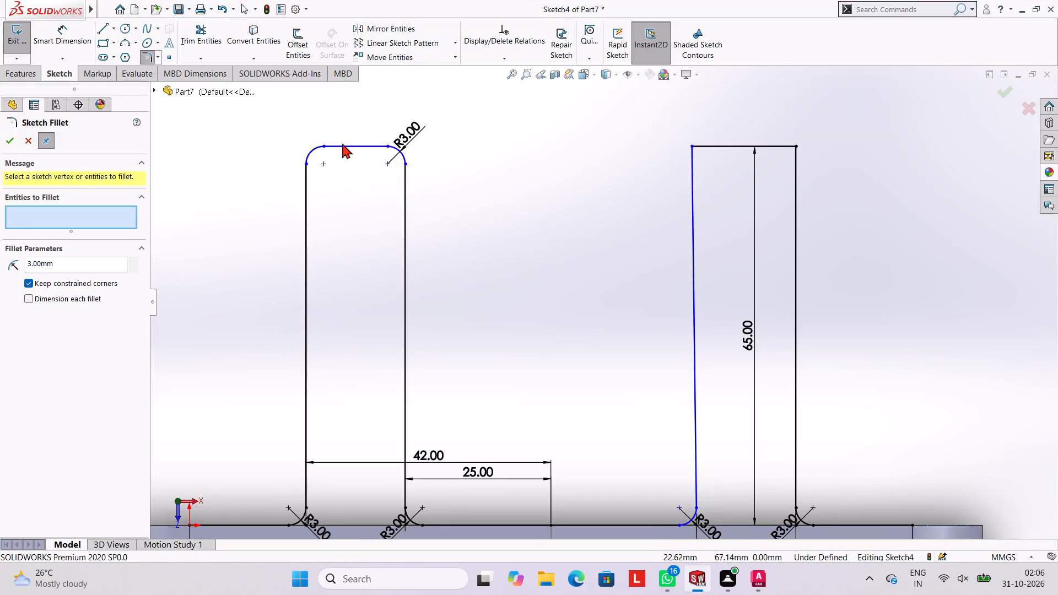
click(708, 146)
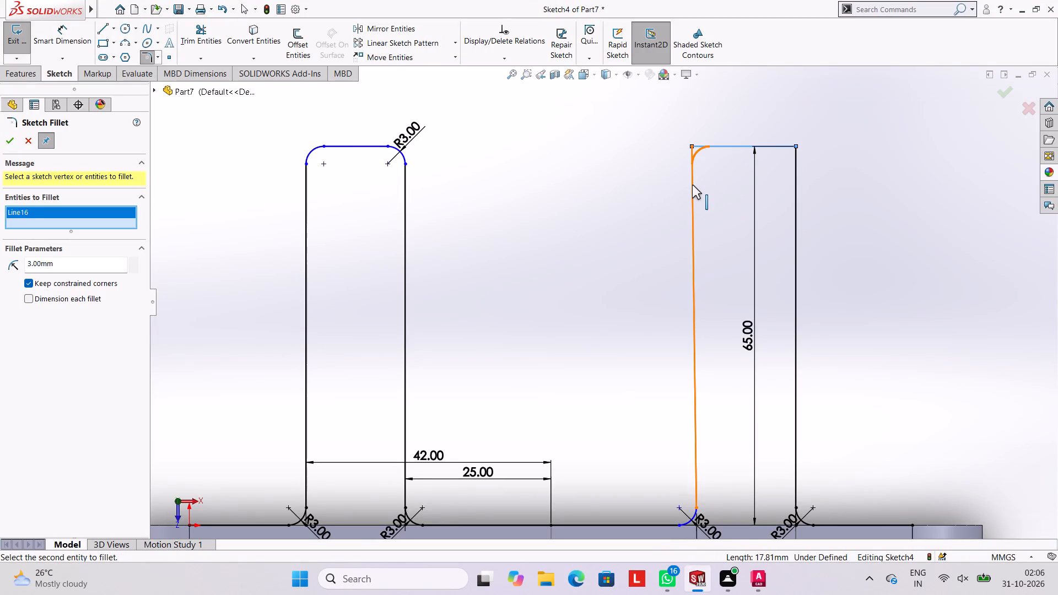
click(692, 185)
click(771, 145)
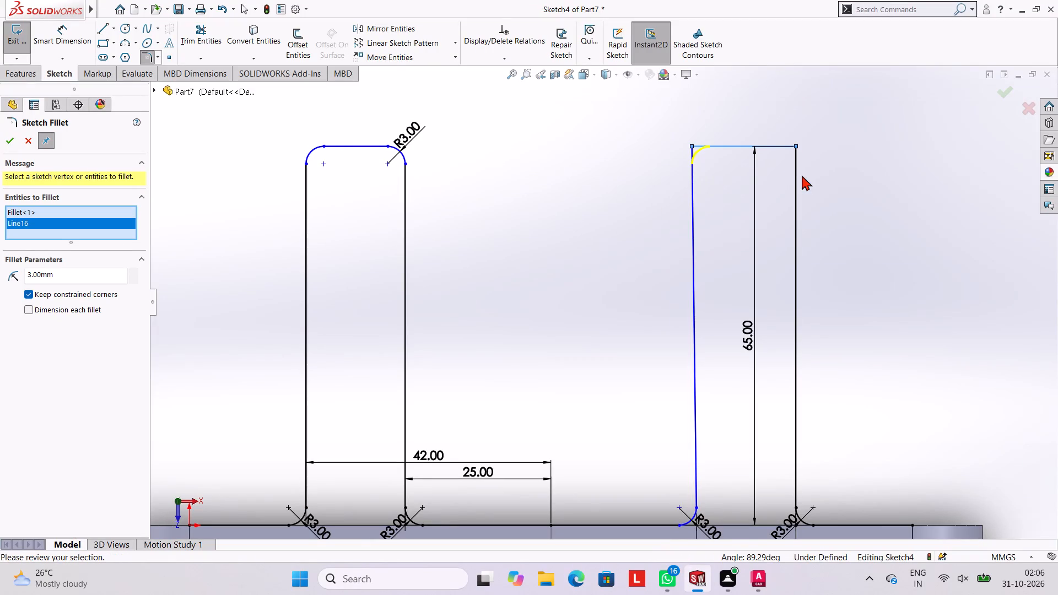
click(796, 172)
click(11, 141)
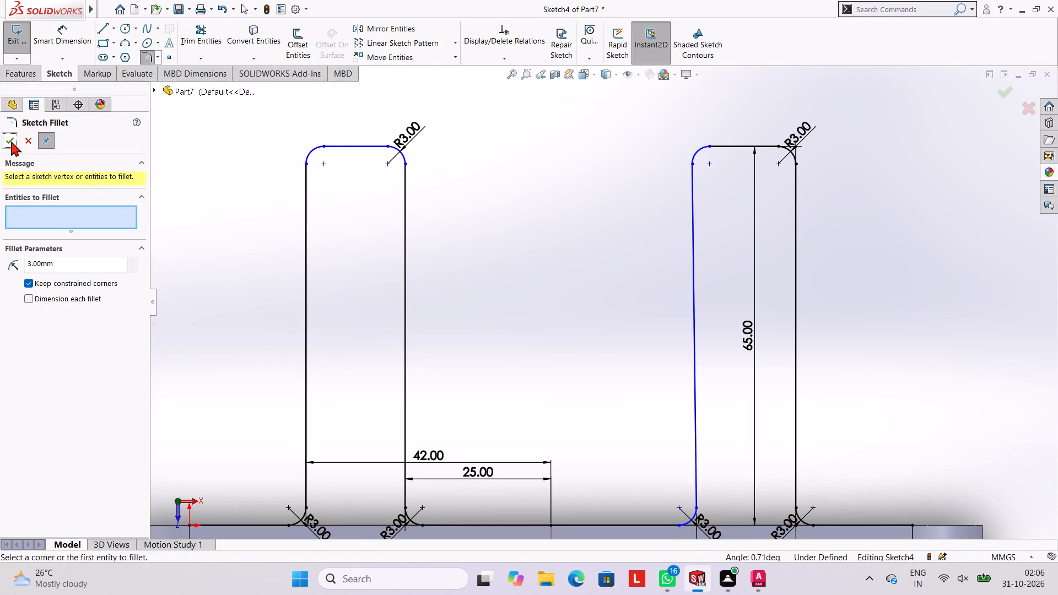
click(207, 159)
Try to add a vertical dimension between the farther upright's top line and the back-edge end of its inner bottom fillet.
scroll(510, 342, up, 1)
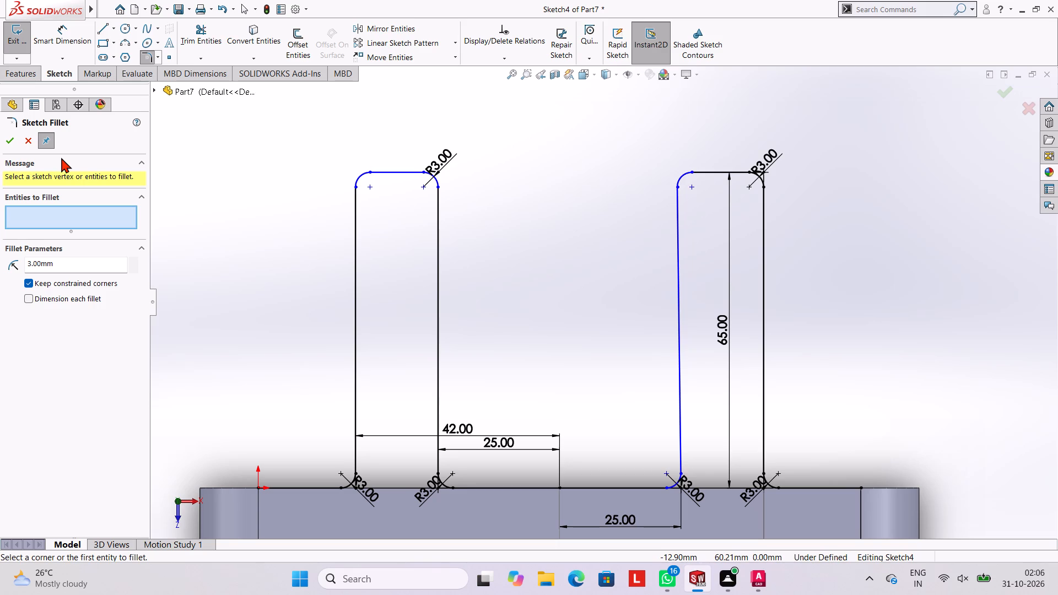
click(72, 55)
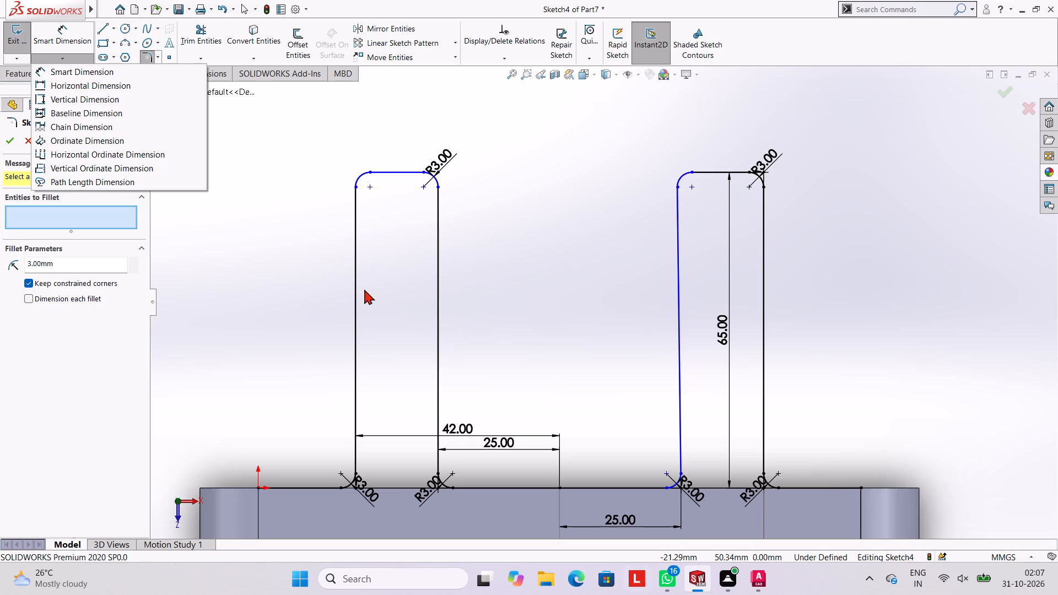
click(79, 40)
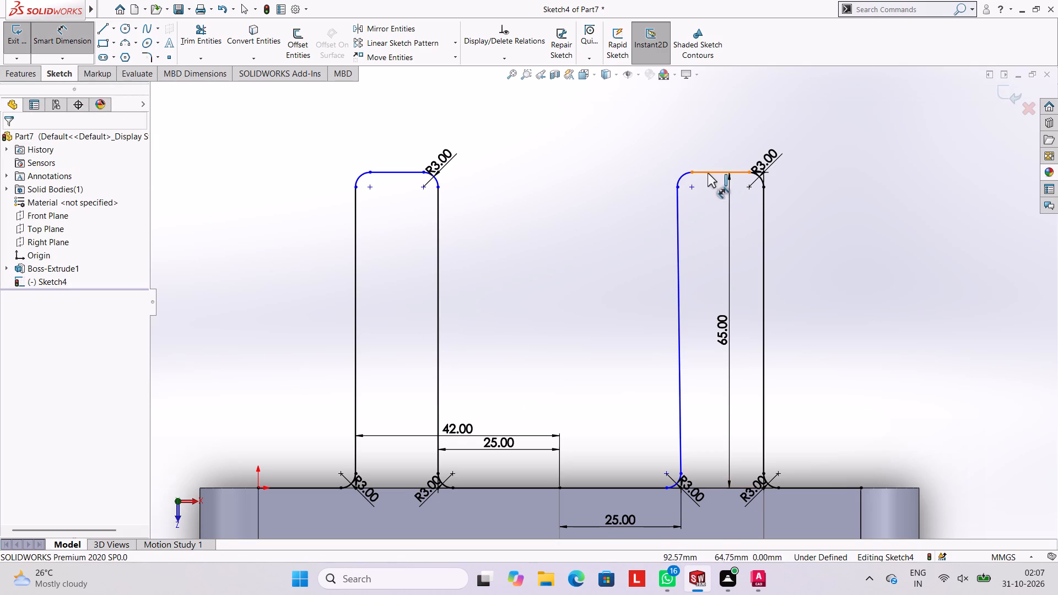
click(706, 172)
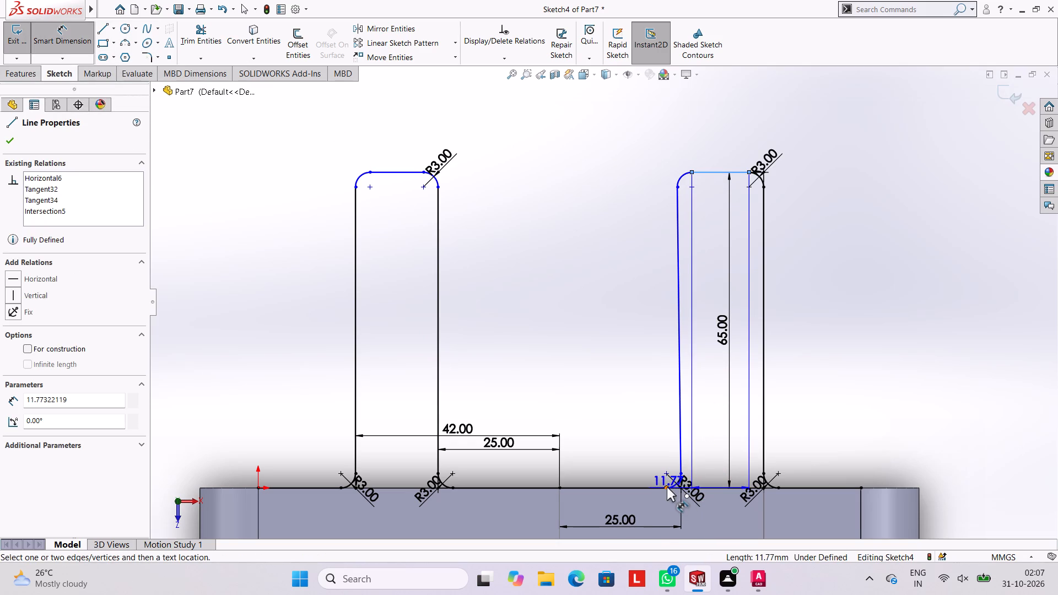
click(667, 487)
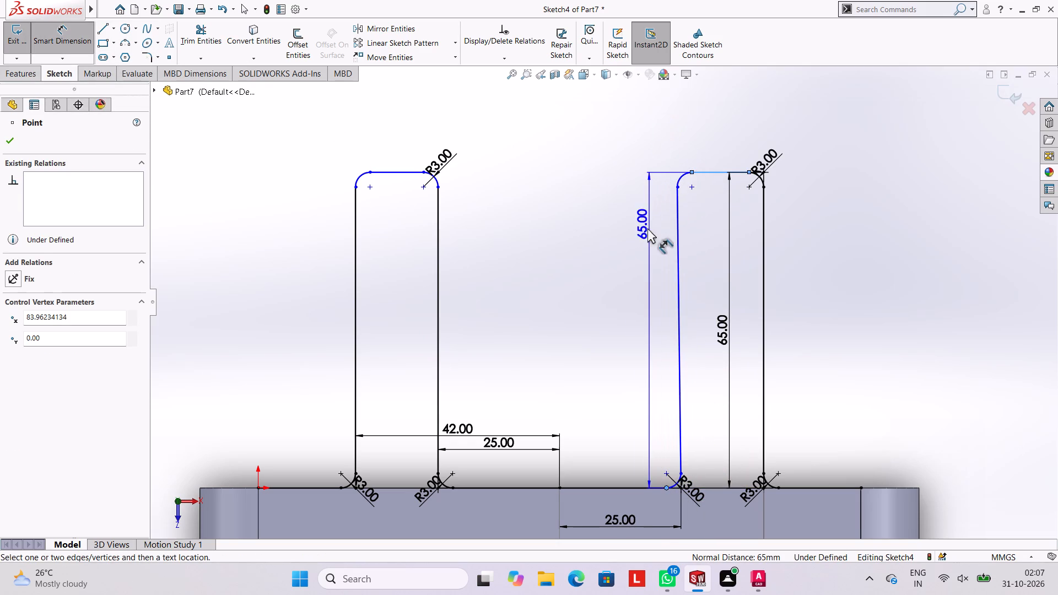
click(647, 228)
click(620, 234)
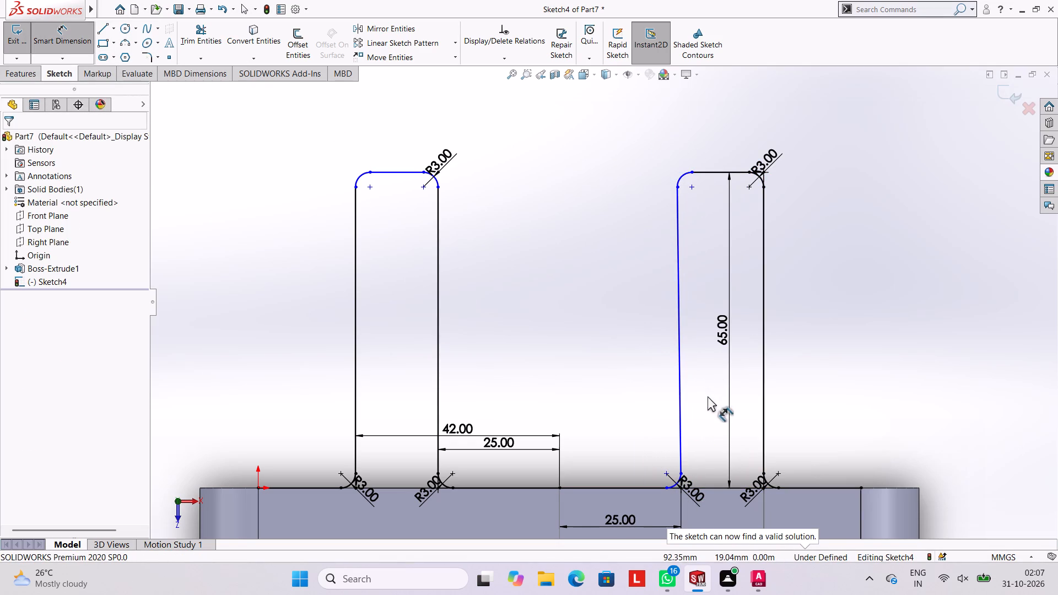
Add a 5.26 mm horizontal dimension between the back-edge end of the farther upright's inner bottom fillet and its top line's inner endpoint.
click(667, 487)
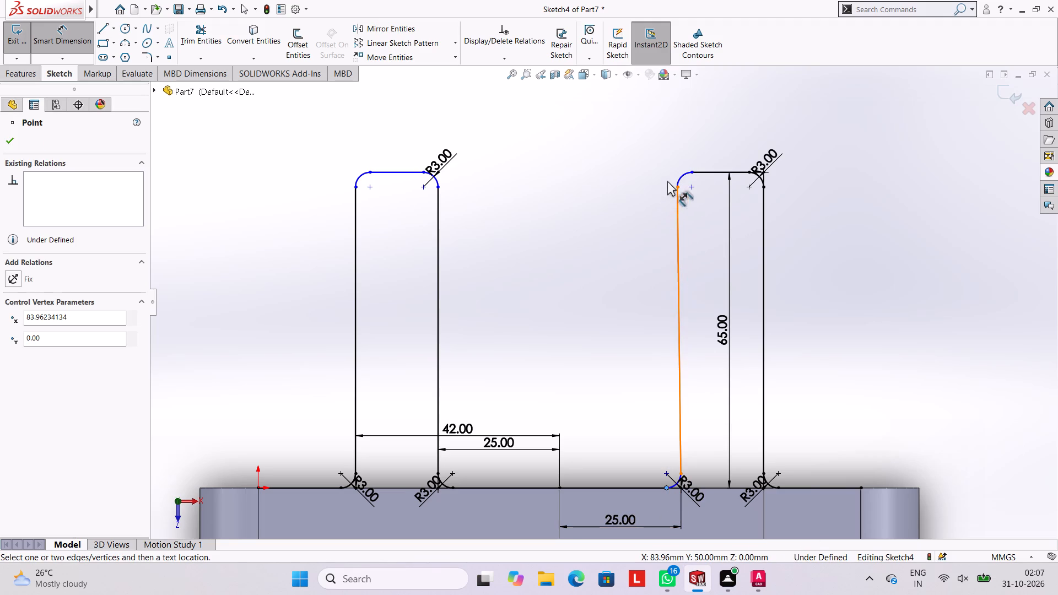
click(692, 172)
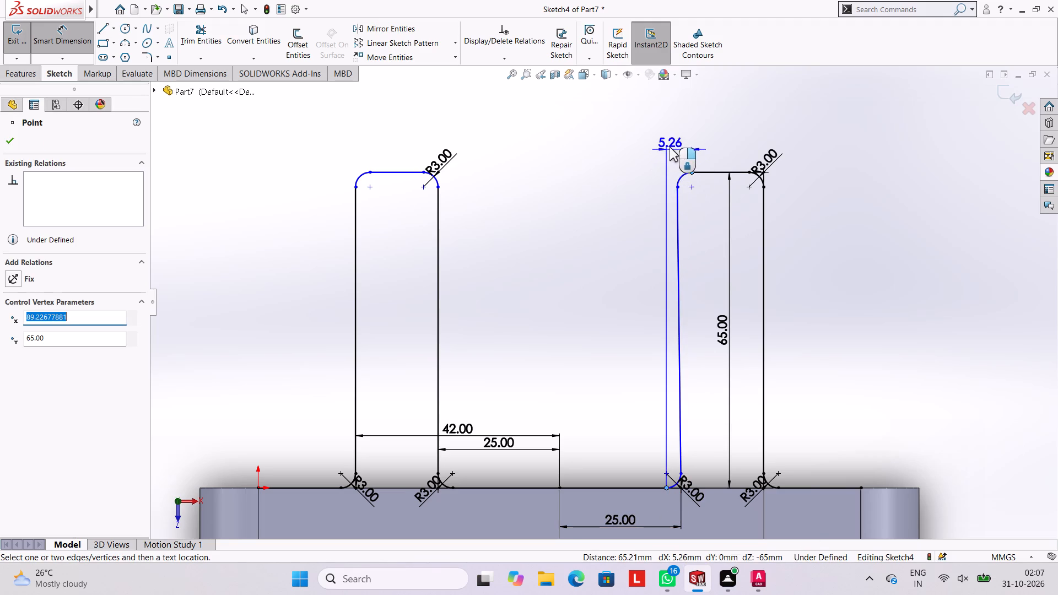
click(670, 139)
click(624, 126)
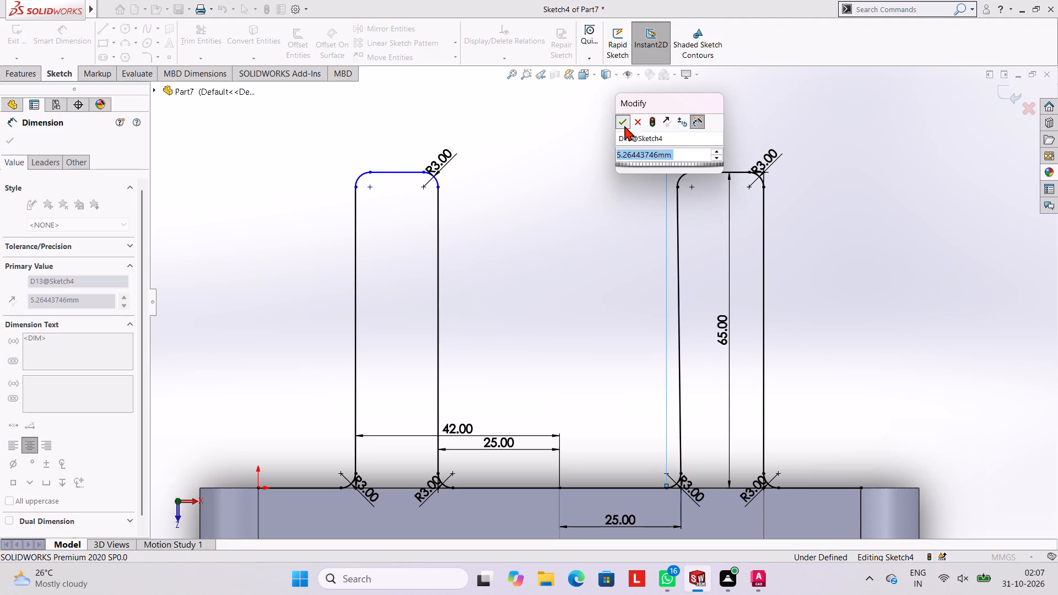
click(619, 227)
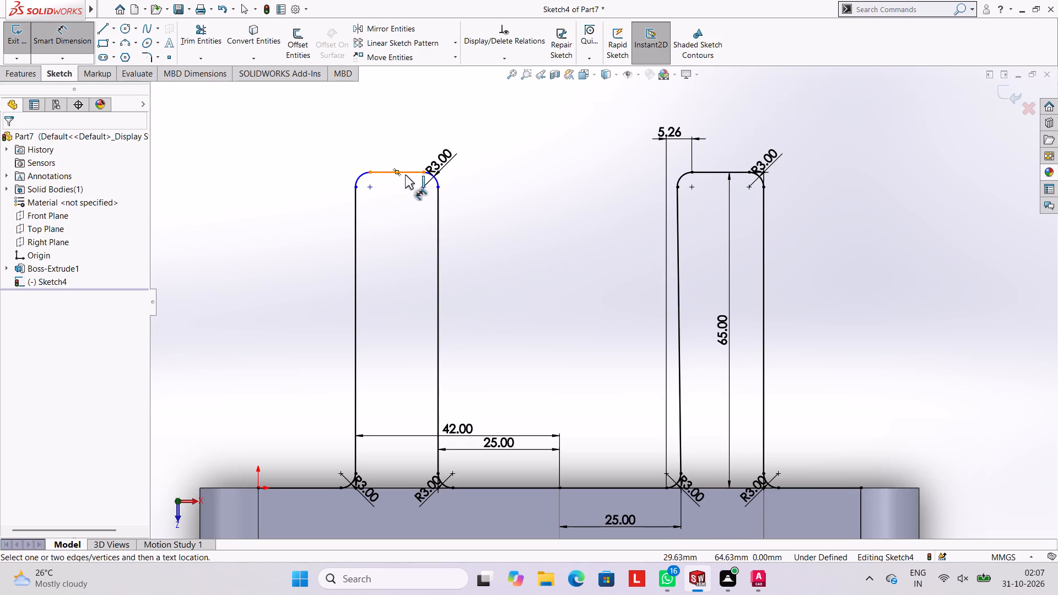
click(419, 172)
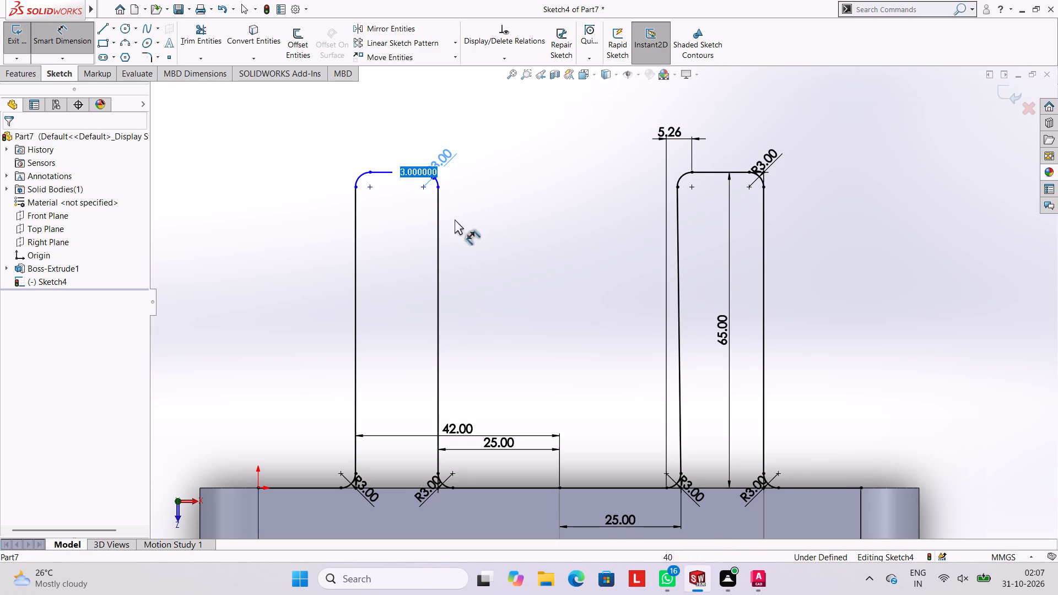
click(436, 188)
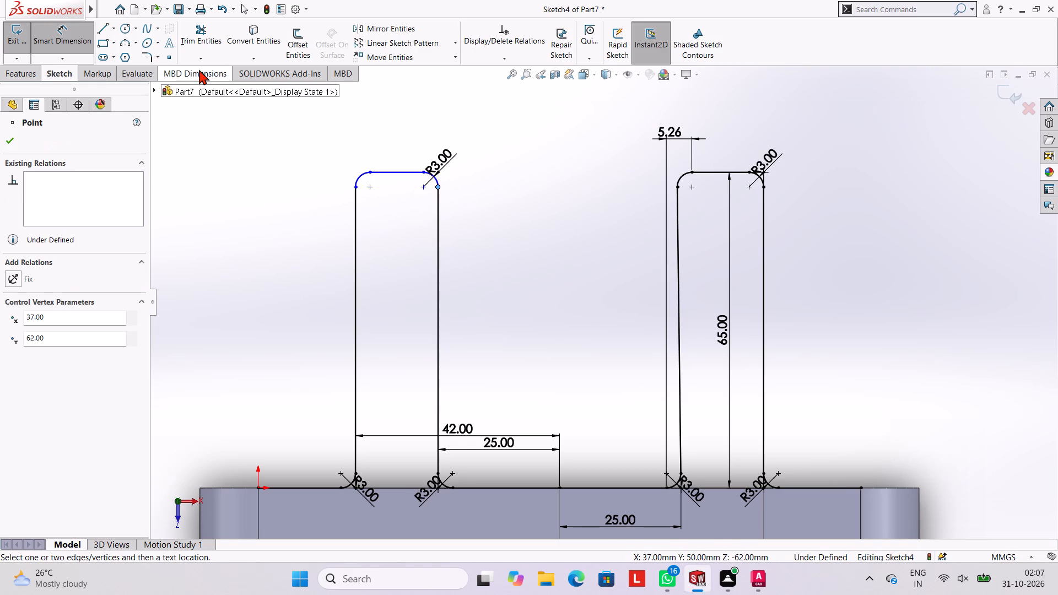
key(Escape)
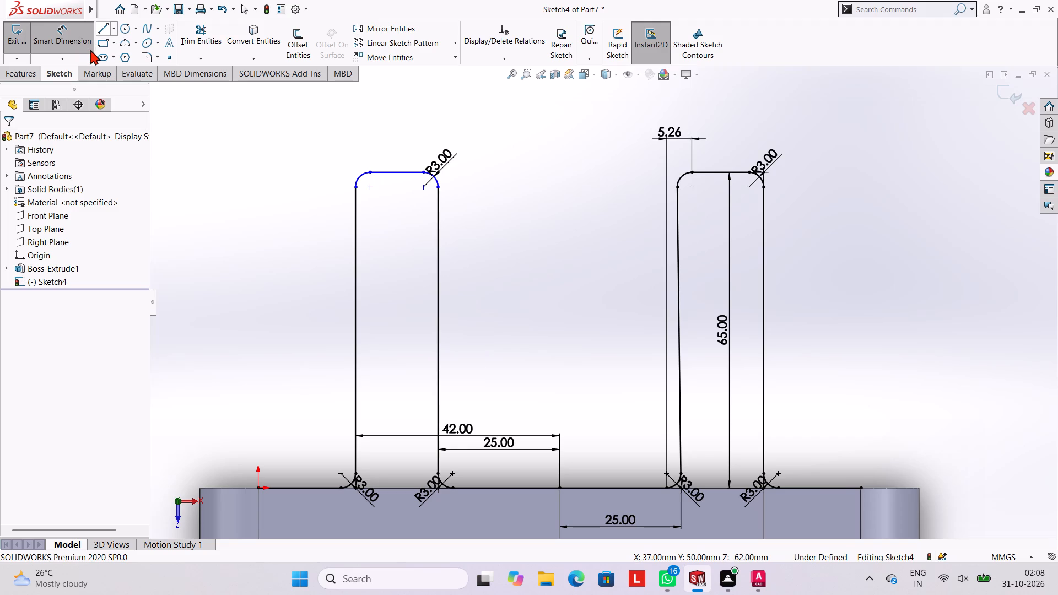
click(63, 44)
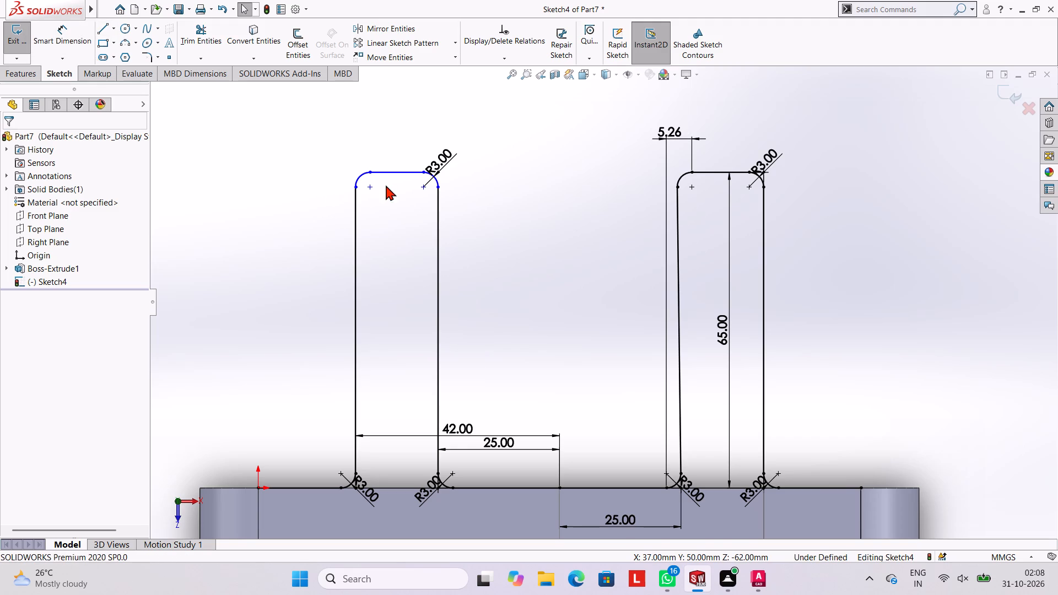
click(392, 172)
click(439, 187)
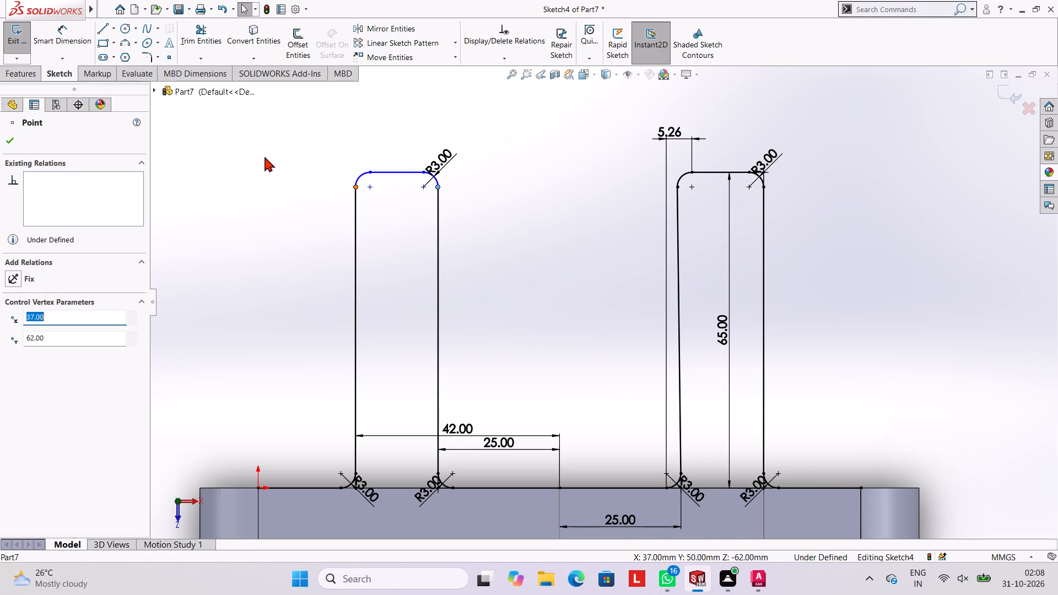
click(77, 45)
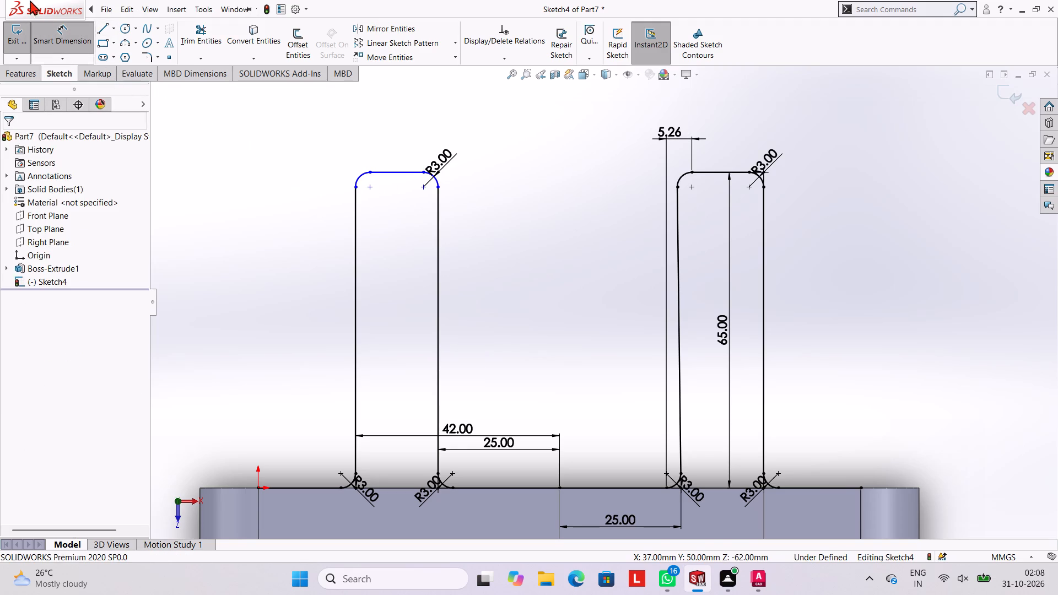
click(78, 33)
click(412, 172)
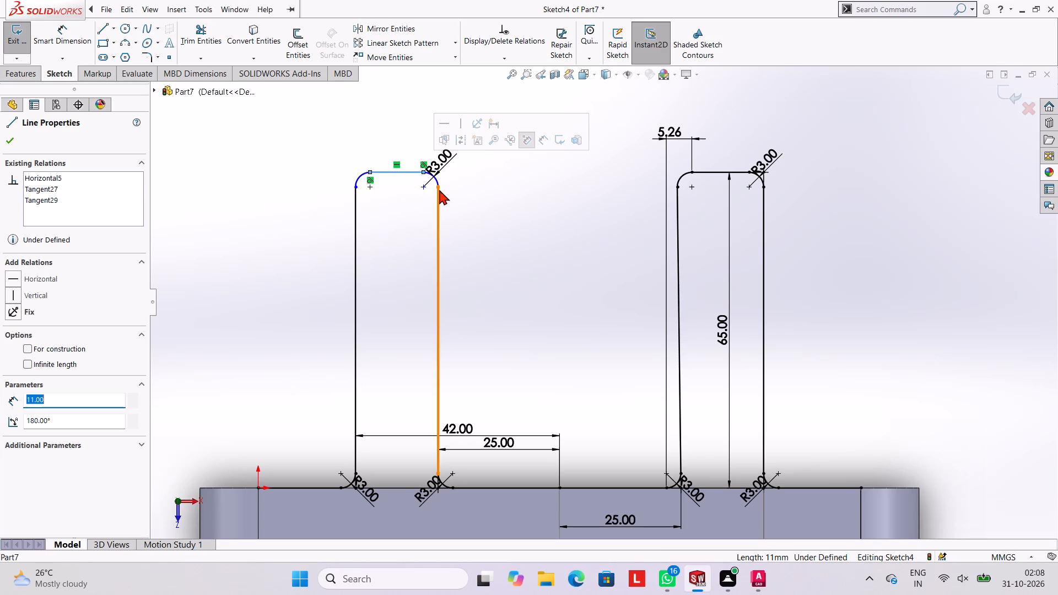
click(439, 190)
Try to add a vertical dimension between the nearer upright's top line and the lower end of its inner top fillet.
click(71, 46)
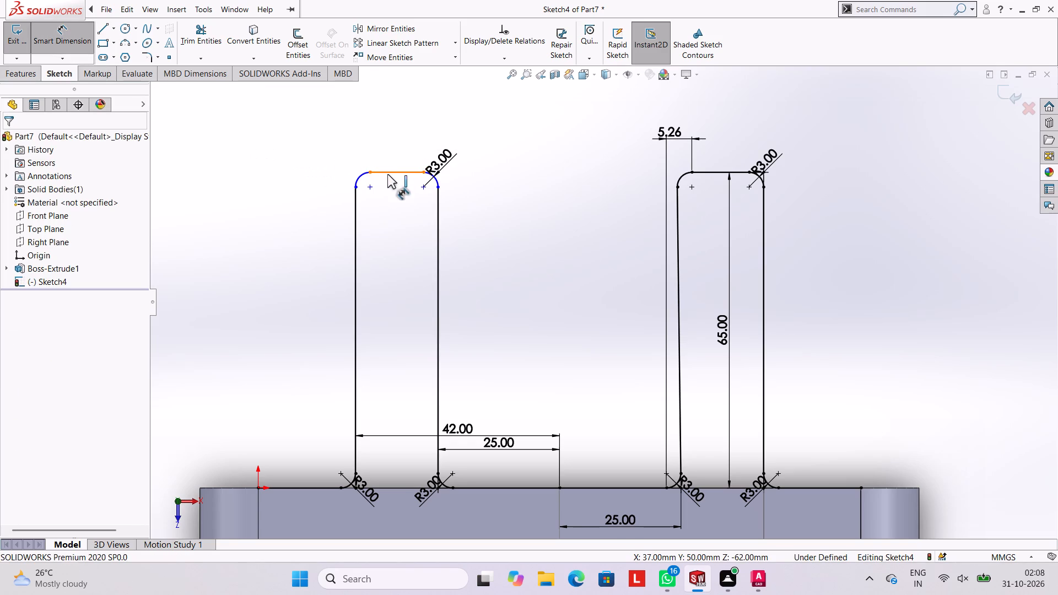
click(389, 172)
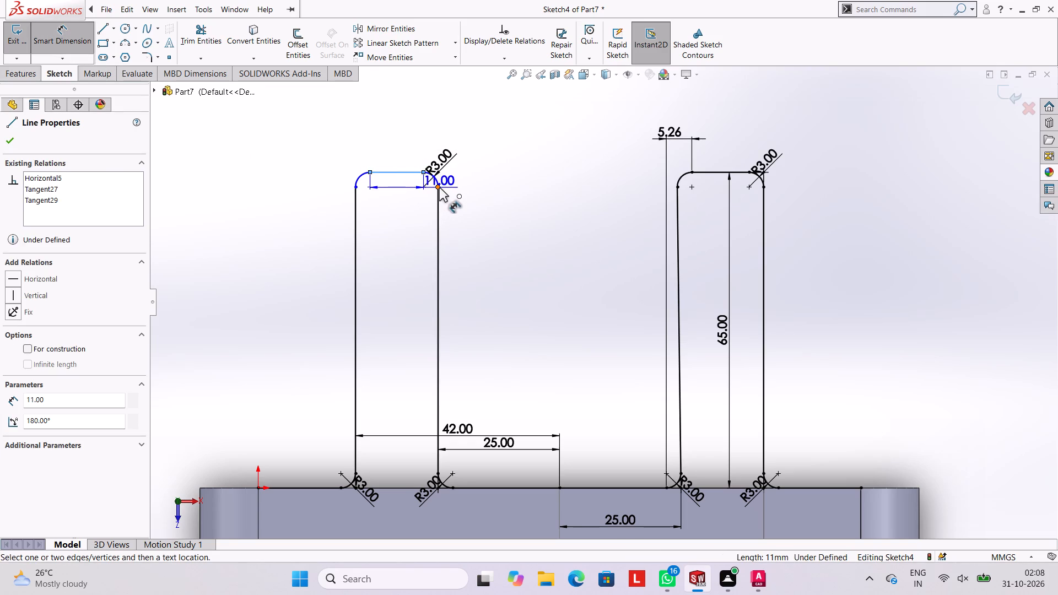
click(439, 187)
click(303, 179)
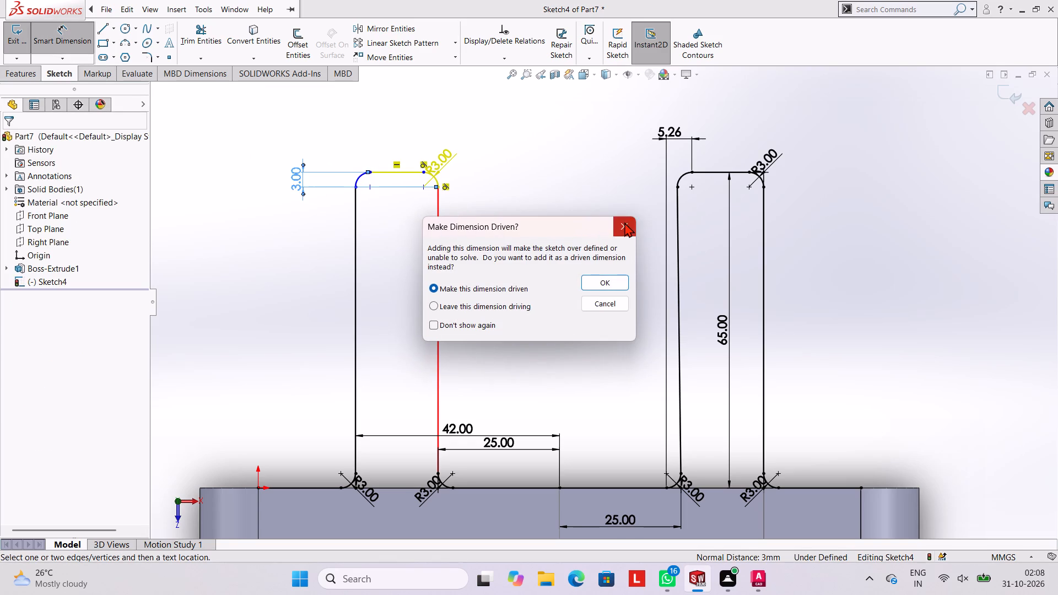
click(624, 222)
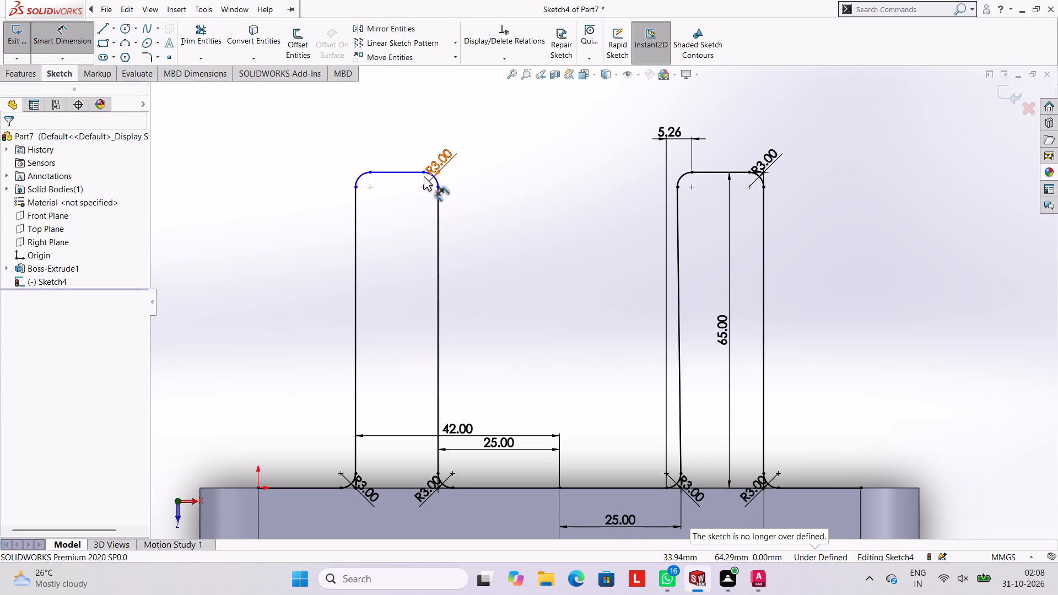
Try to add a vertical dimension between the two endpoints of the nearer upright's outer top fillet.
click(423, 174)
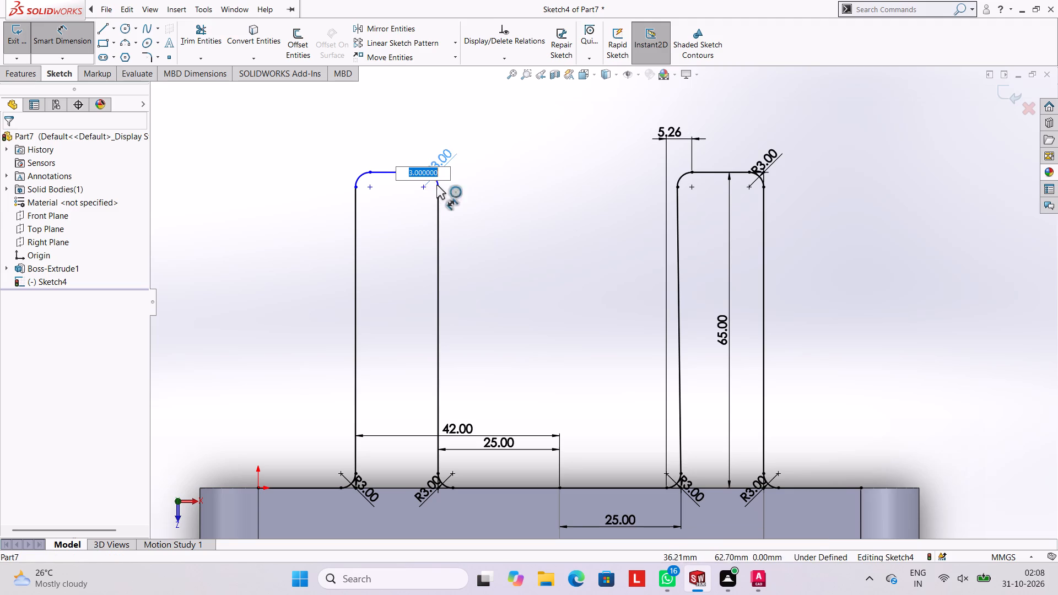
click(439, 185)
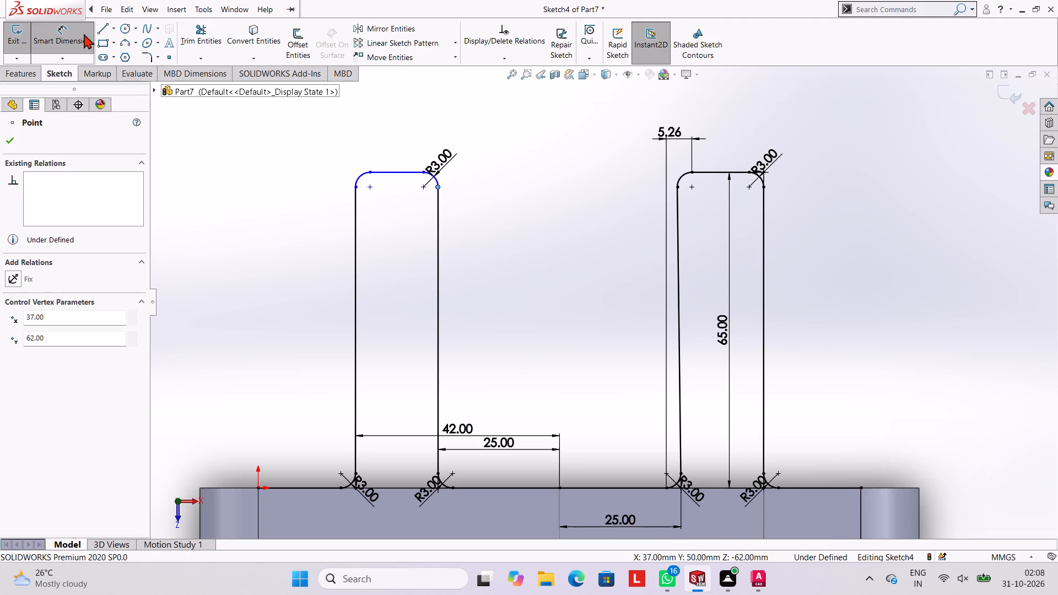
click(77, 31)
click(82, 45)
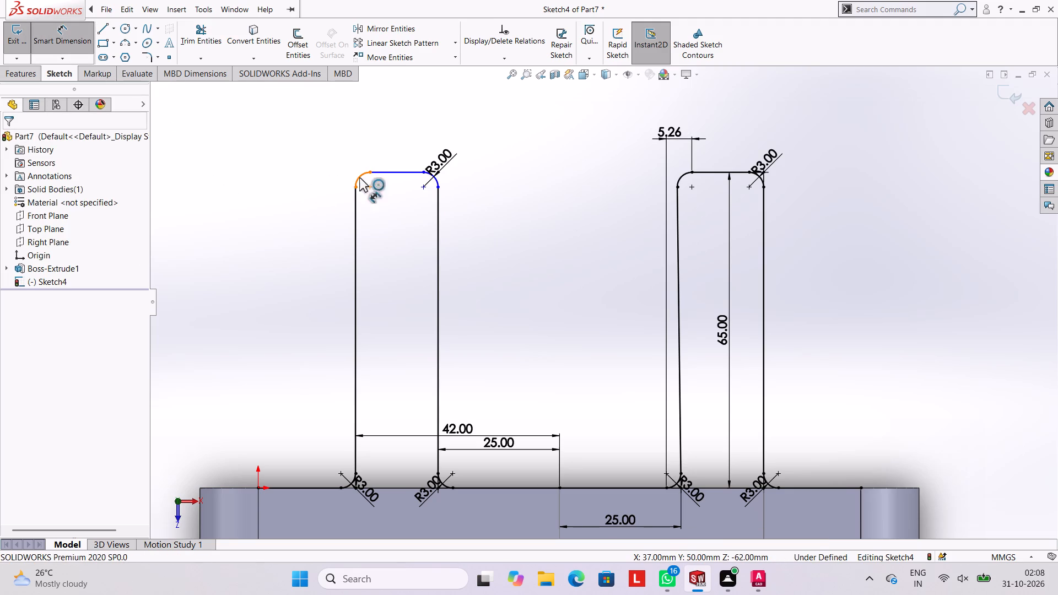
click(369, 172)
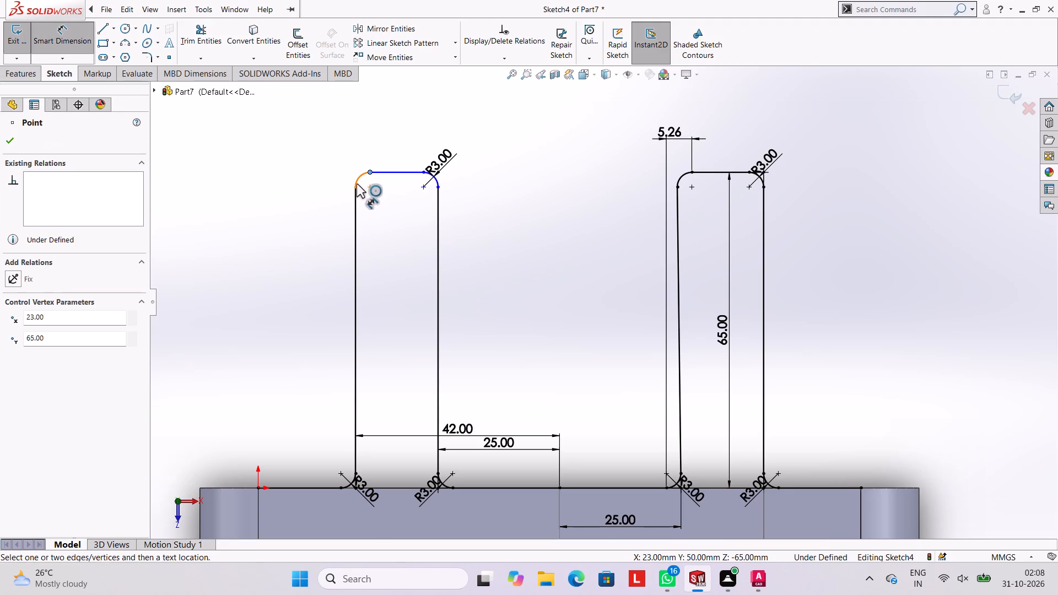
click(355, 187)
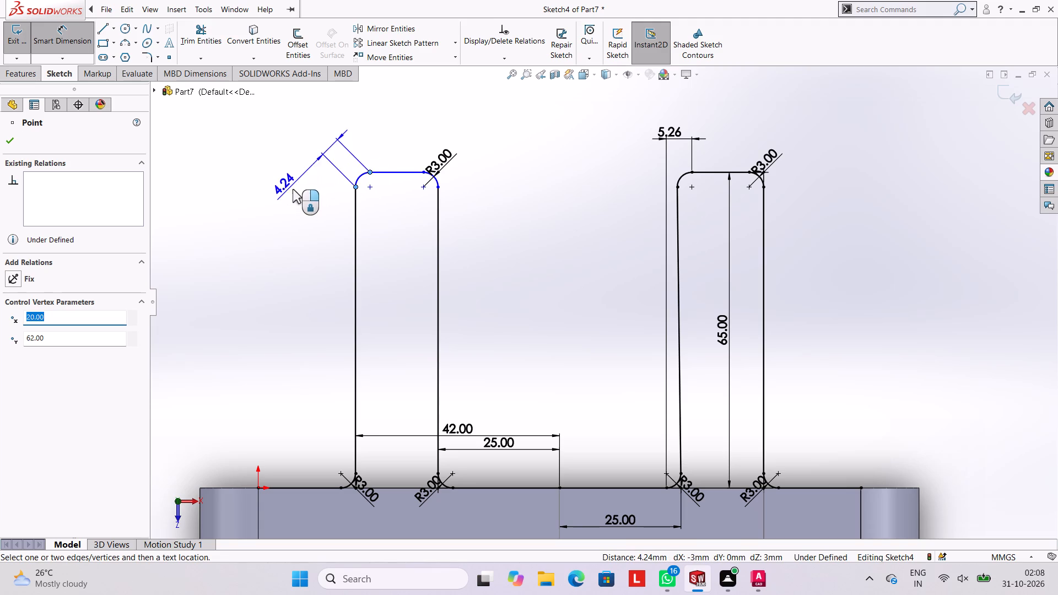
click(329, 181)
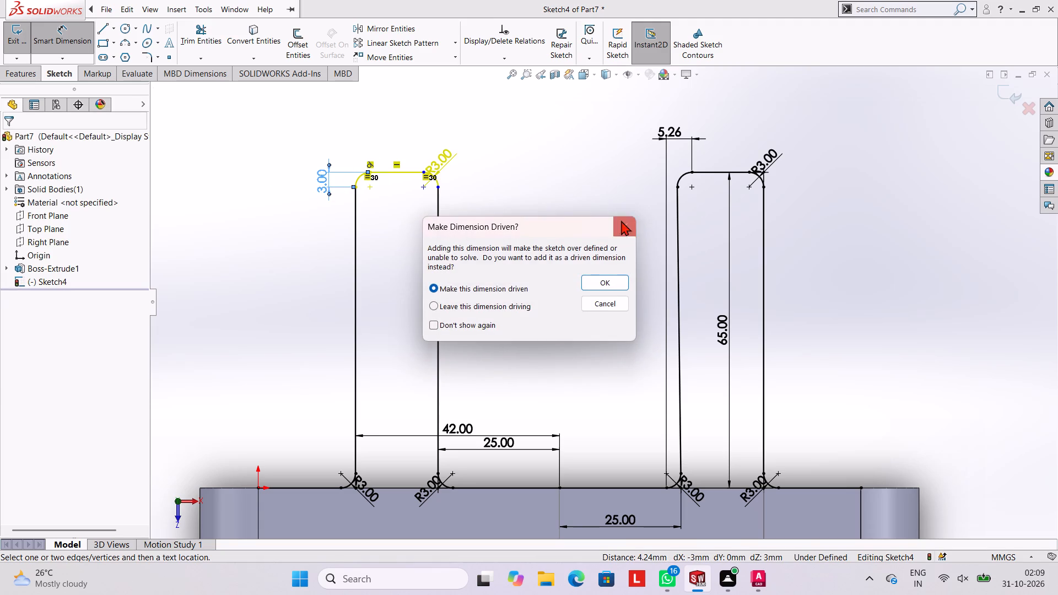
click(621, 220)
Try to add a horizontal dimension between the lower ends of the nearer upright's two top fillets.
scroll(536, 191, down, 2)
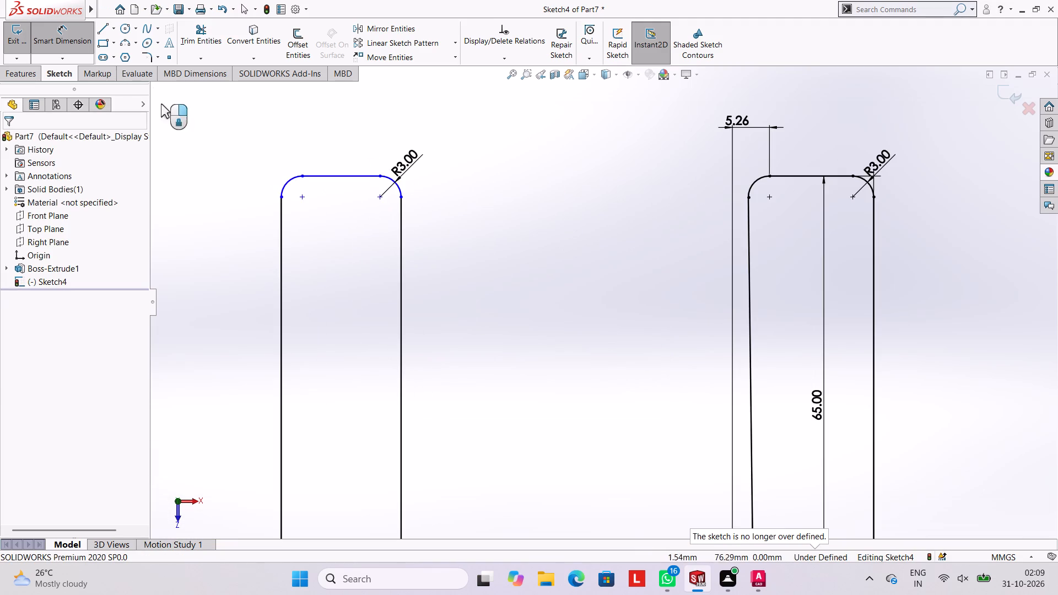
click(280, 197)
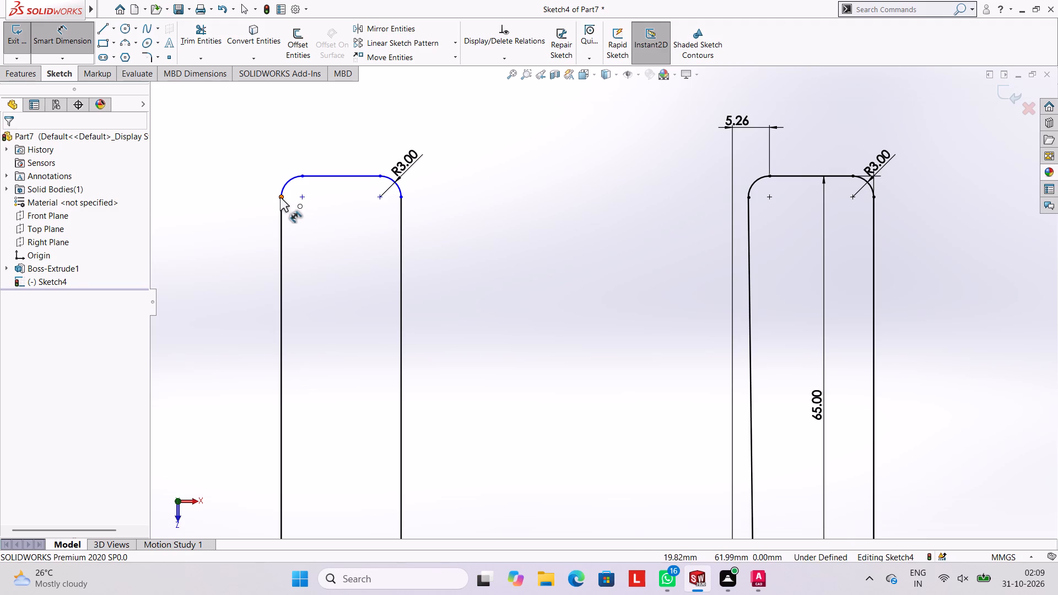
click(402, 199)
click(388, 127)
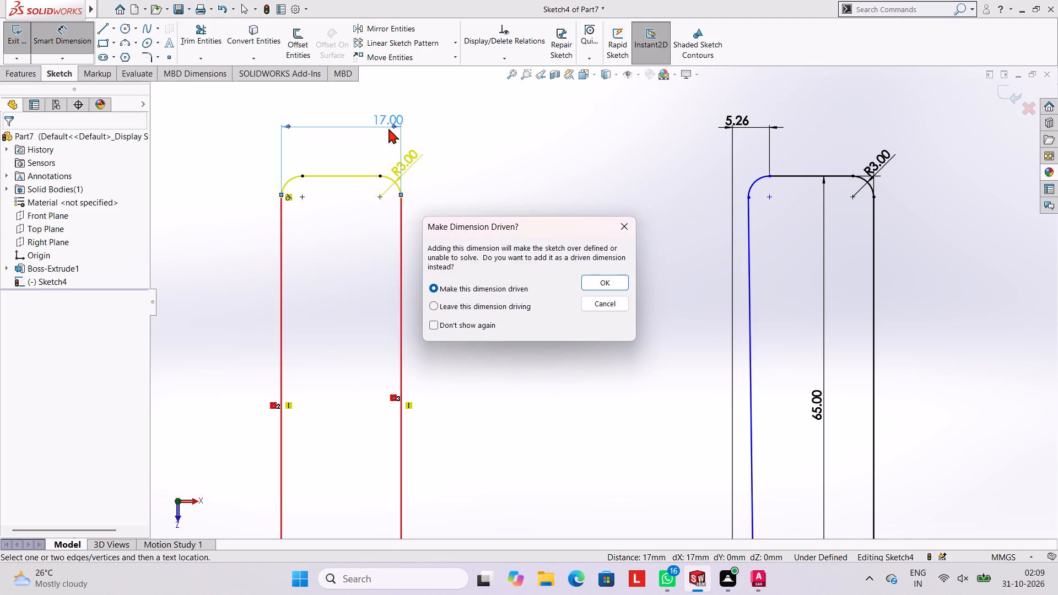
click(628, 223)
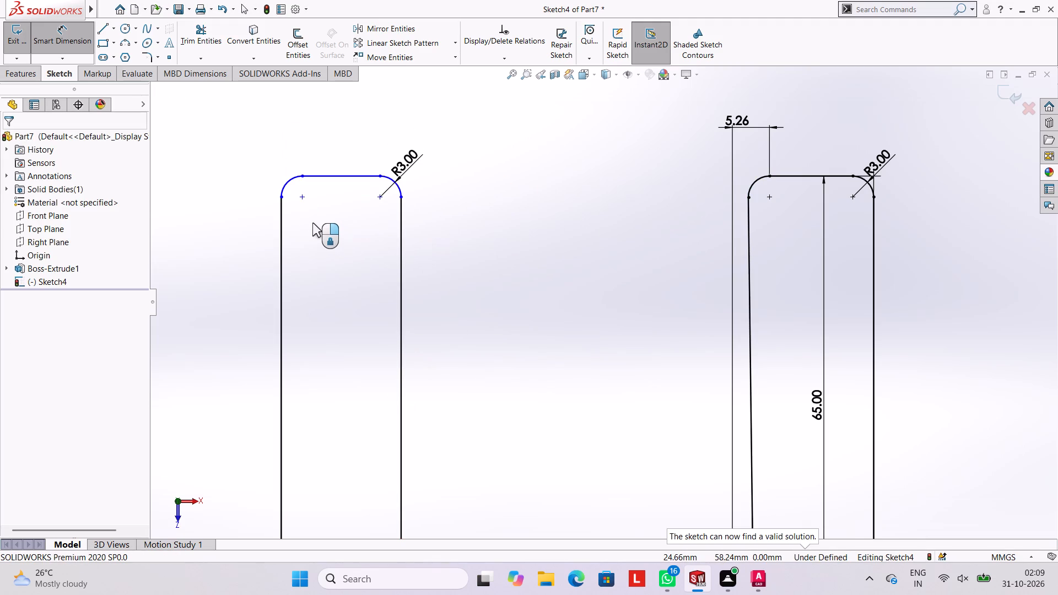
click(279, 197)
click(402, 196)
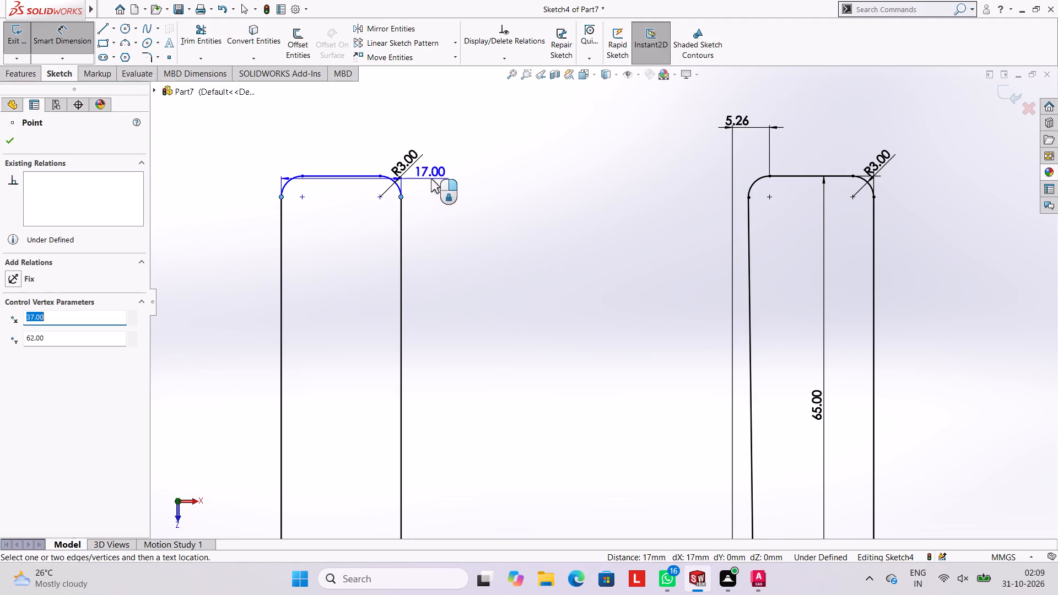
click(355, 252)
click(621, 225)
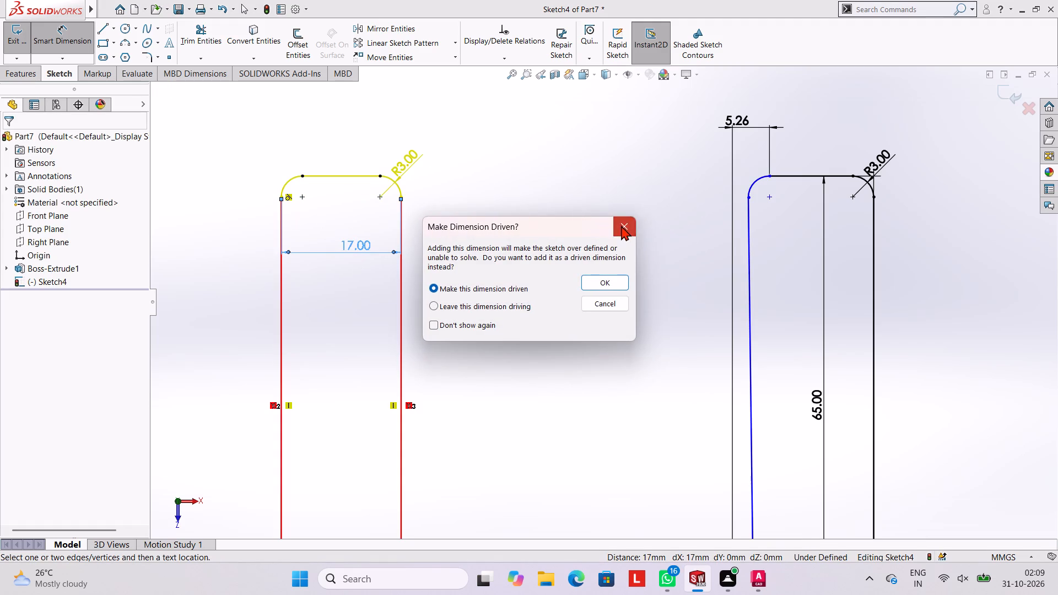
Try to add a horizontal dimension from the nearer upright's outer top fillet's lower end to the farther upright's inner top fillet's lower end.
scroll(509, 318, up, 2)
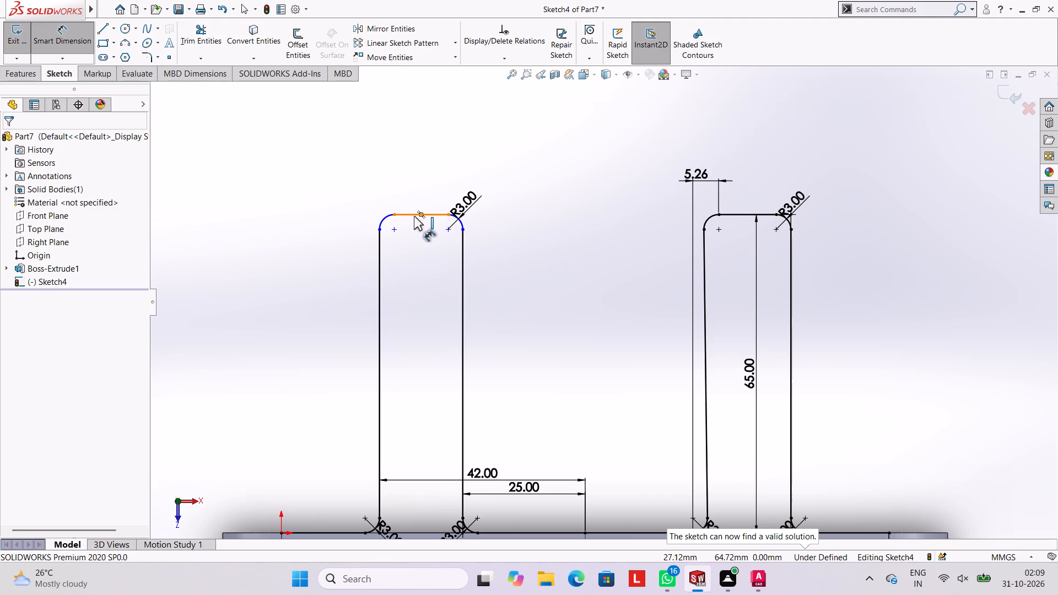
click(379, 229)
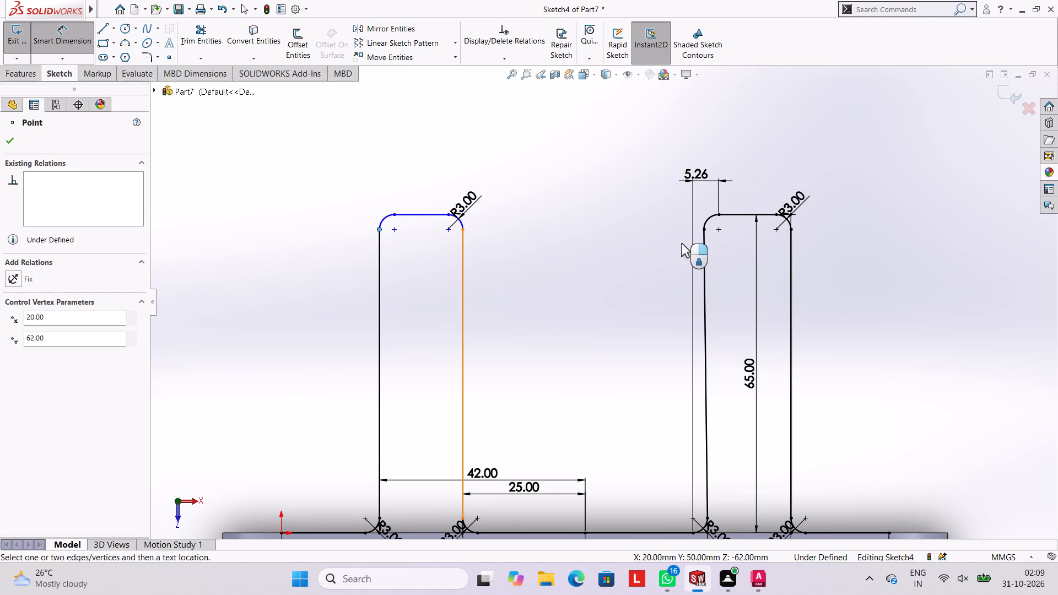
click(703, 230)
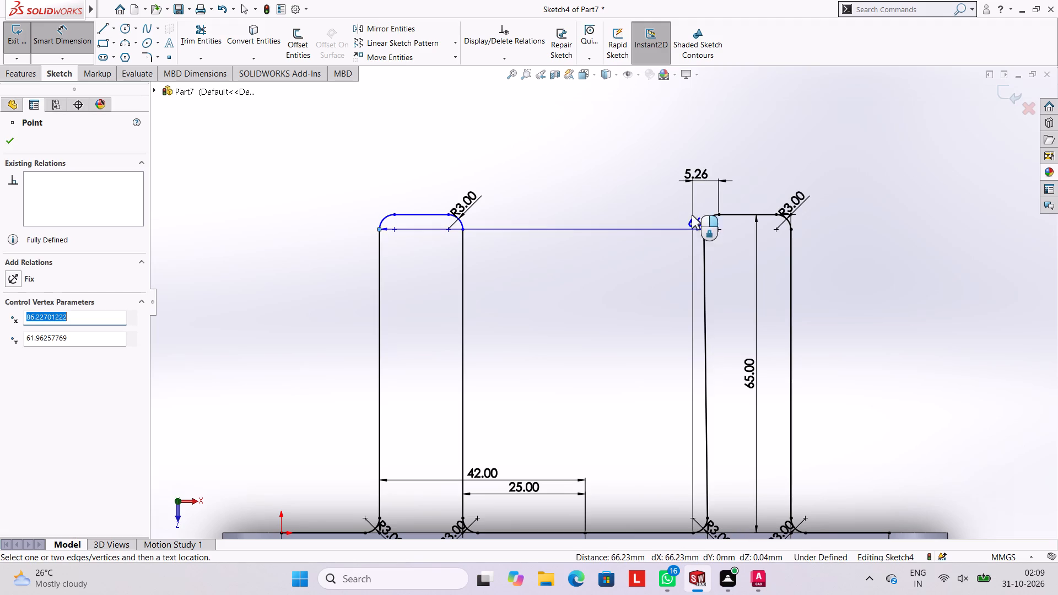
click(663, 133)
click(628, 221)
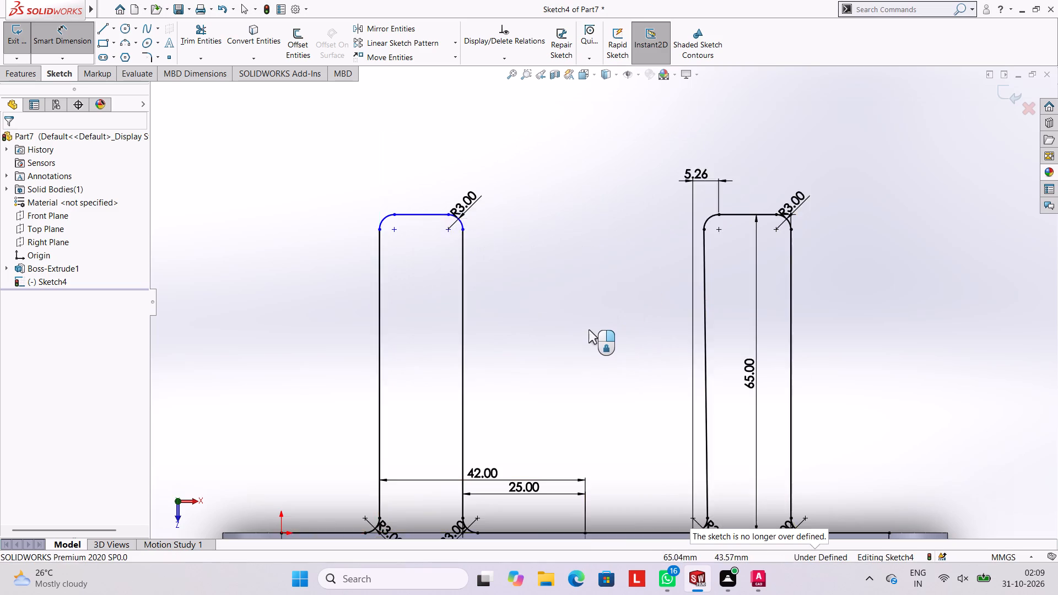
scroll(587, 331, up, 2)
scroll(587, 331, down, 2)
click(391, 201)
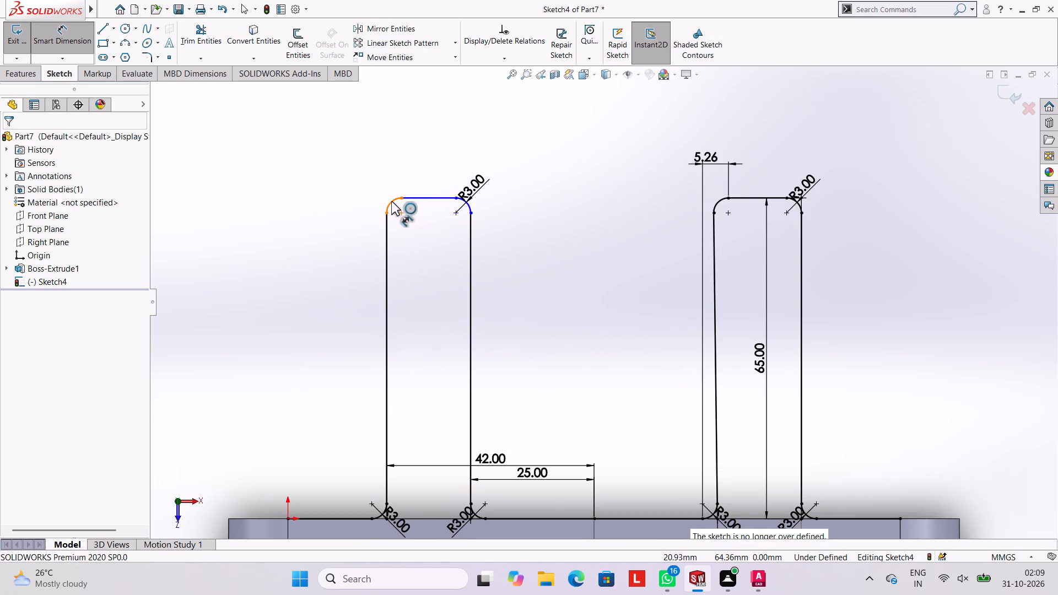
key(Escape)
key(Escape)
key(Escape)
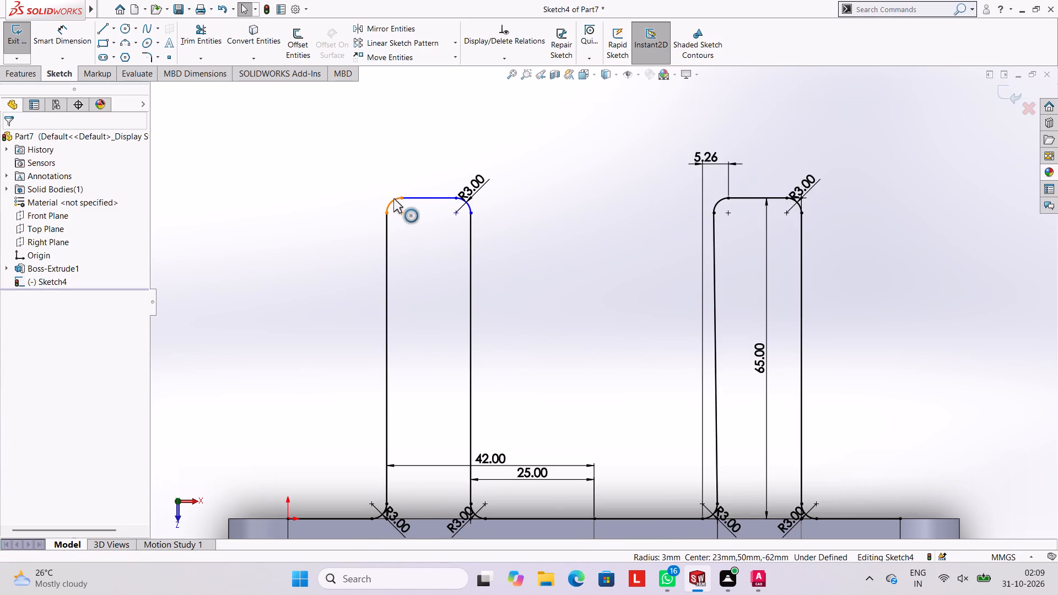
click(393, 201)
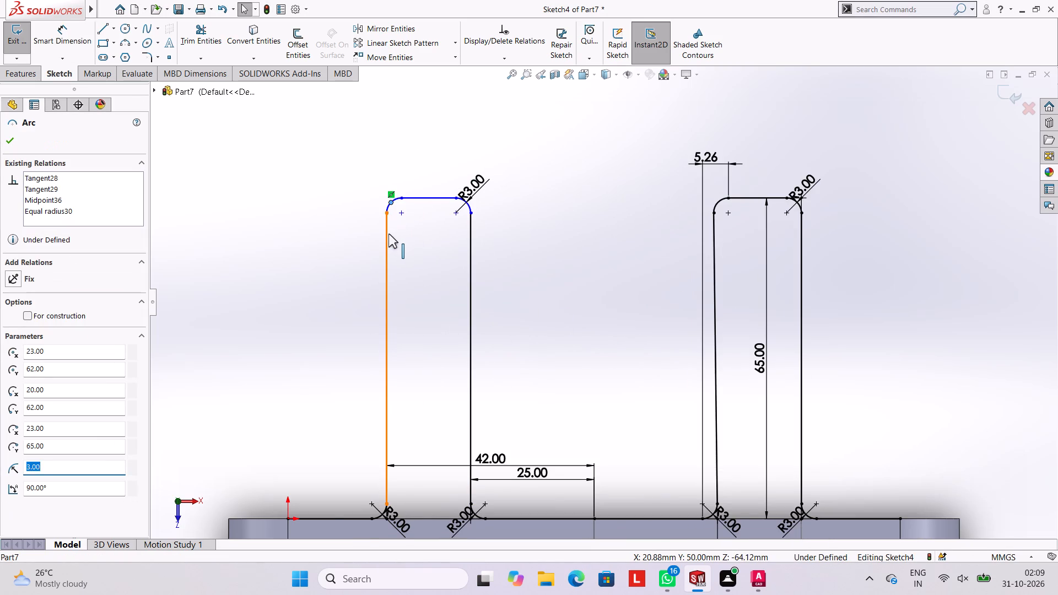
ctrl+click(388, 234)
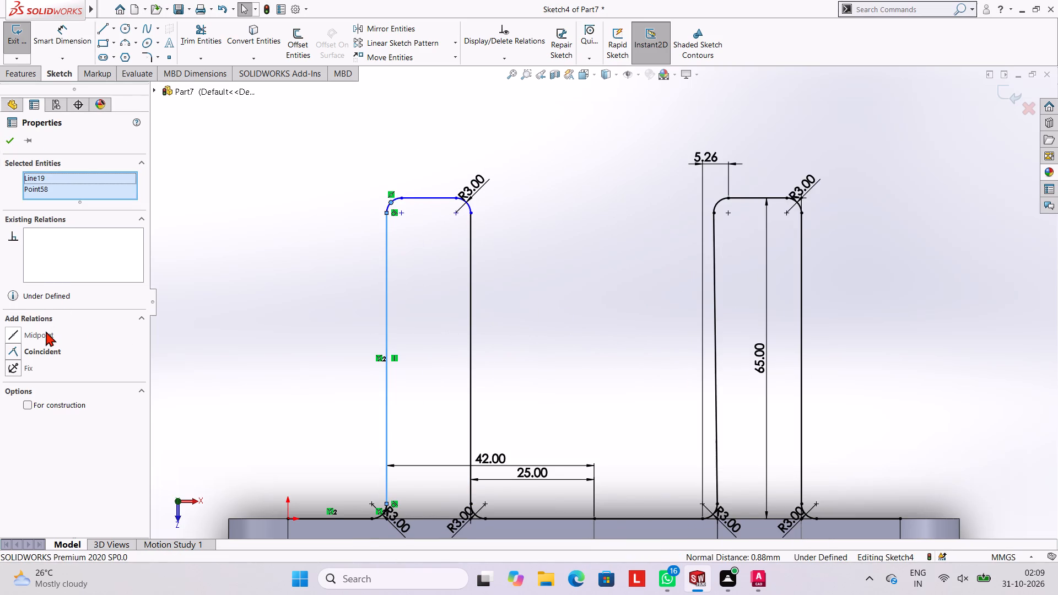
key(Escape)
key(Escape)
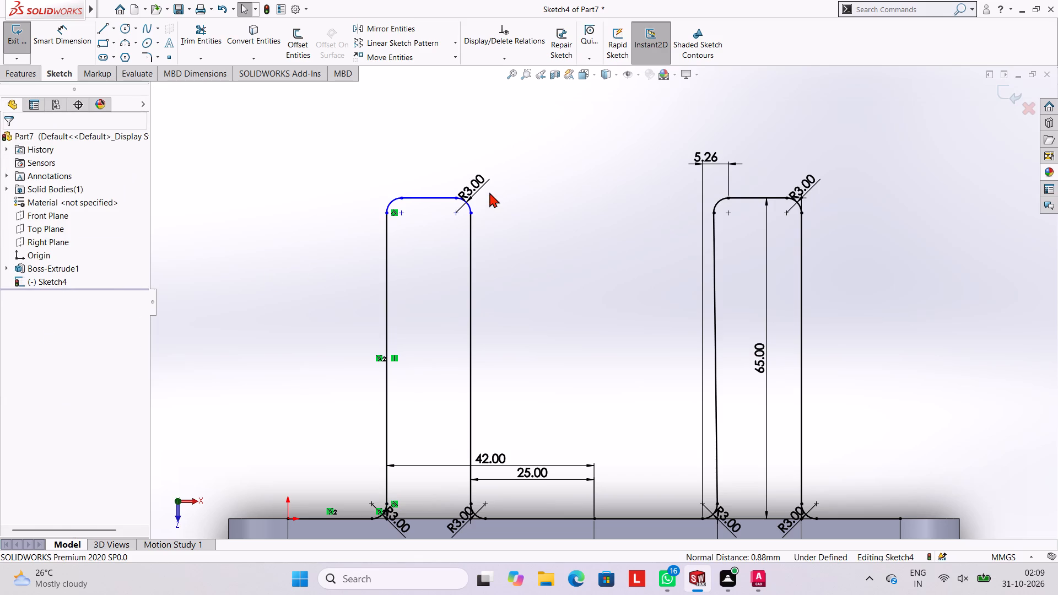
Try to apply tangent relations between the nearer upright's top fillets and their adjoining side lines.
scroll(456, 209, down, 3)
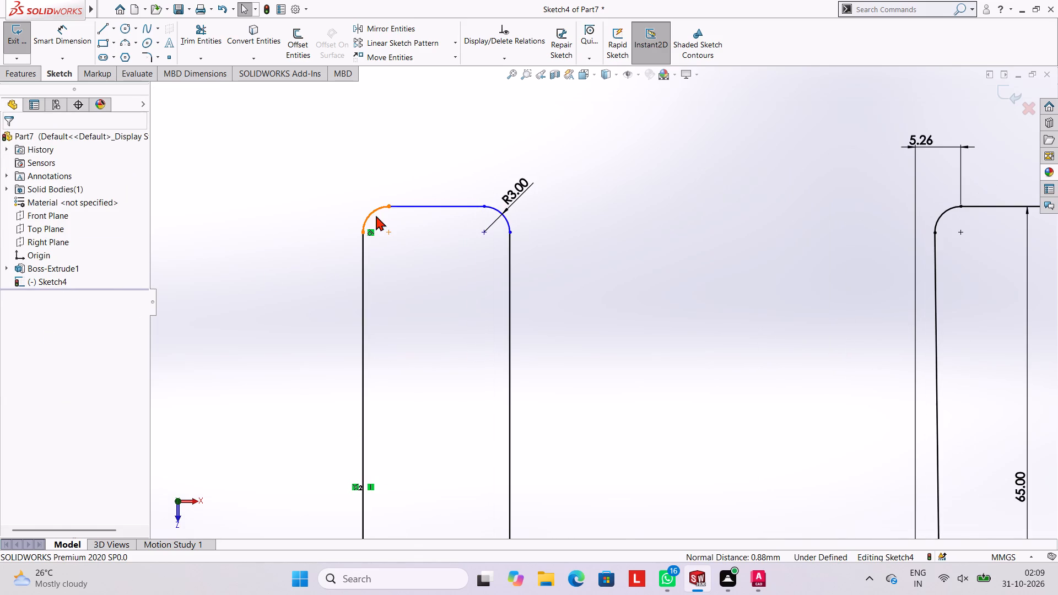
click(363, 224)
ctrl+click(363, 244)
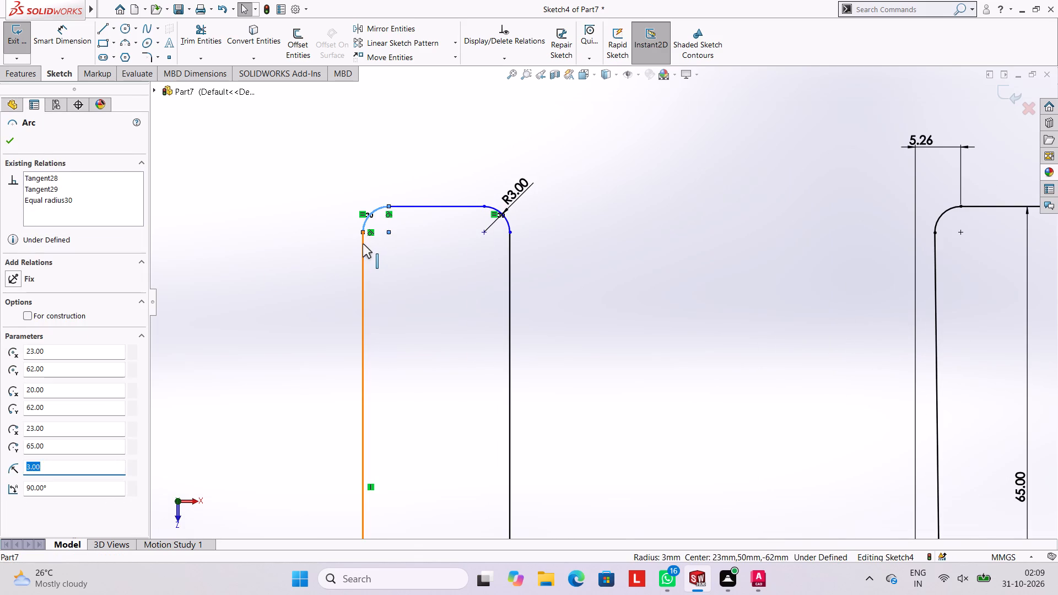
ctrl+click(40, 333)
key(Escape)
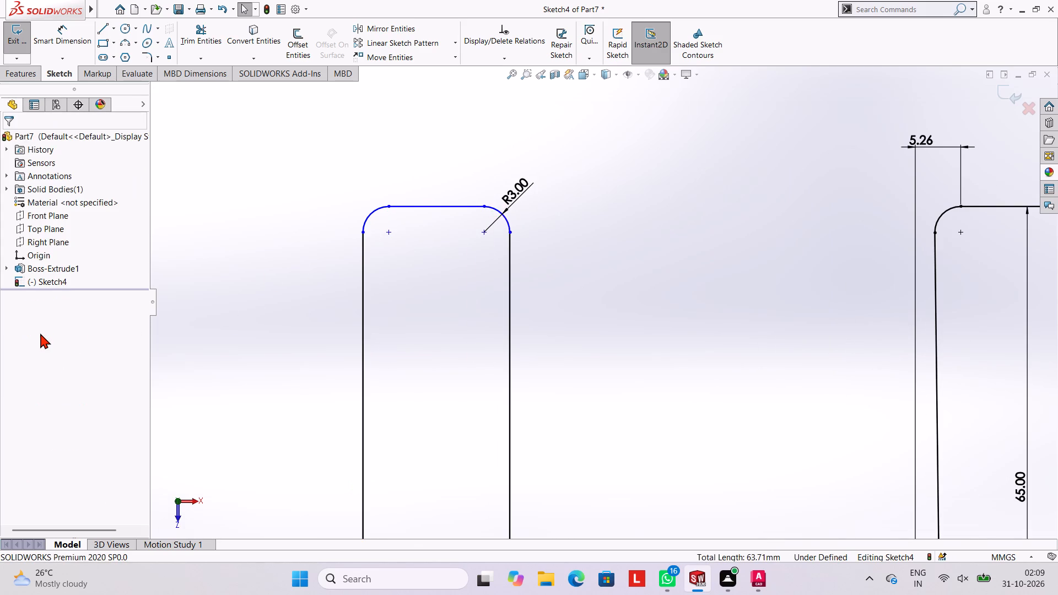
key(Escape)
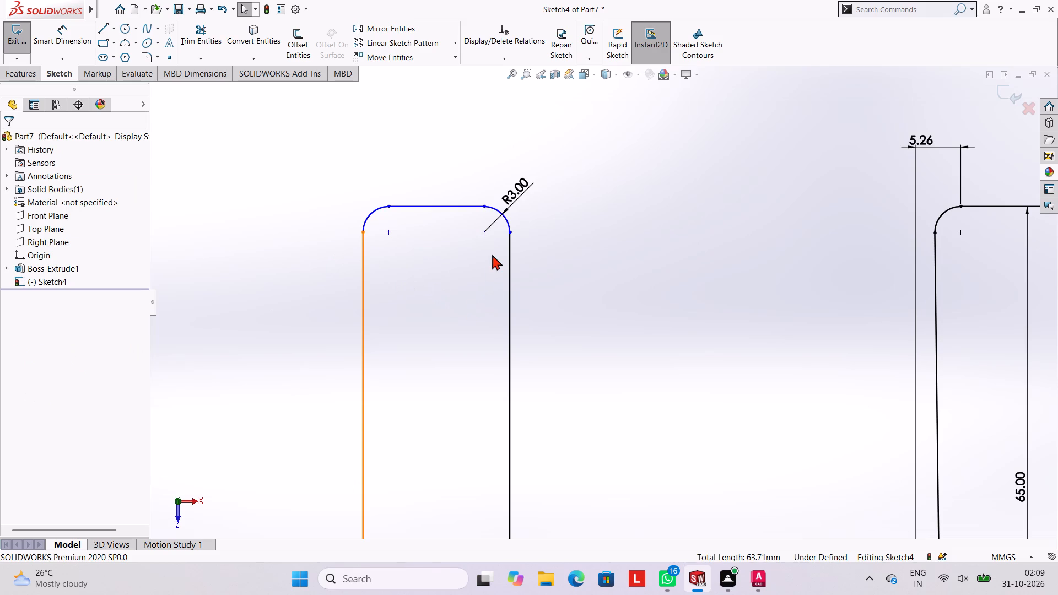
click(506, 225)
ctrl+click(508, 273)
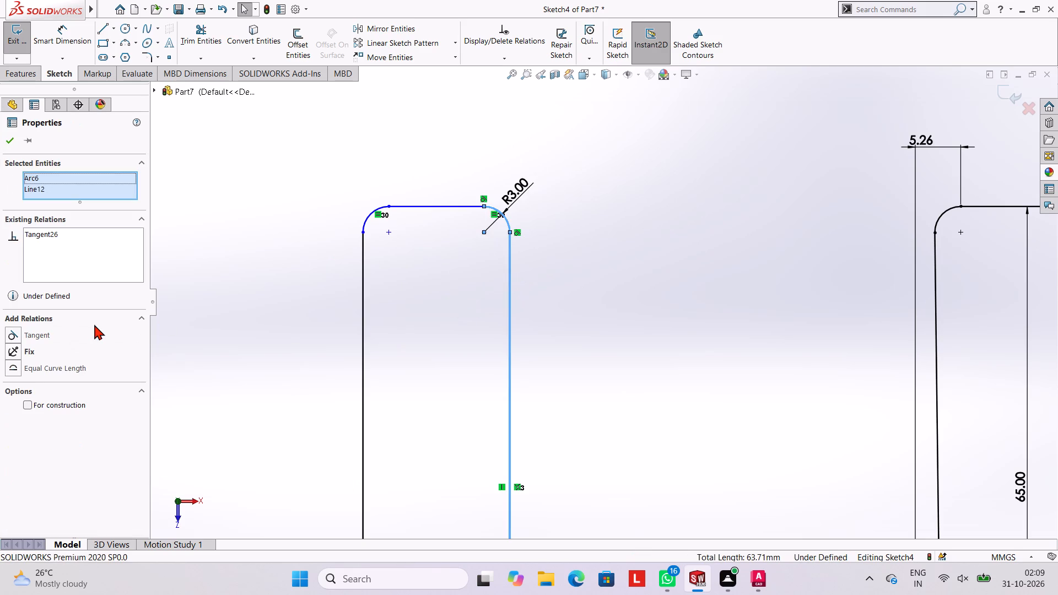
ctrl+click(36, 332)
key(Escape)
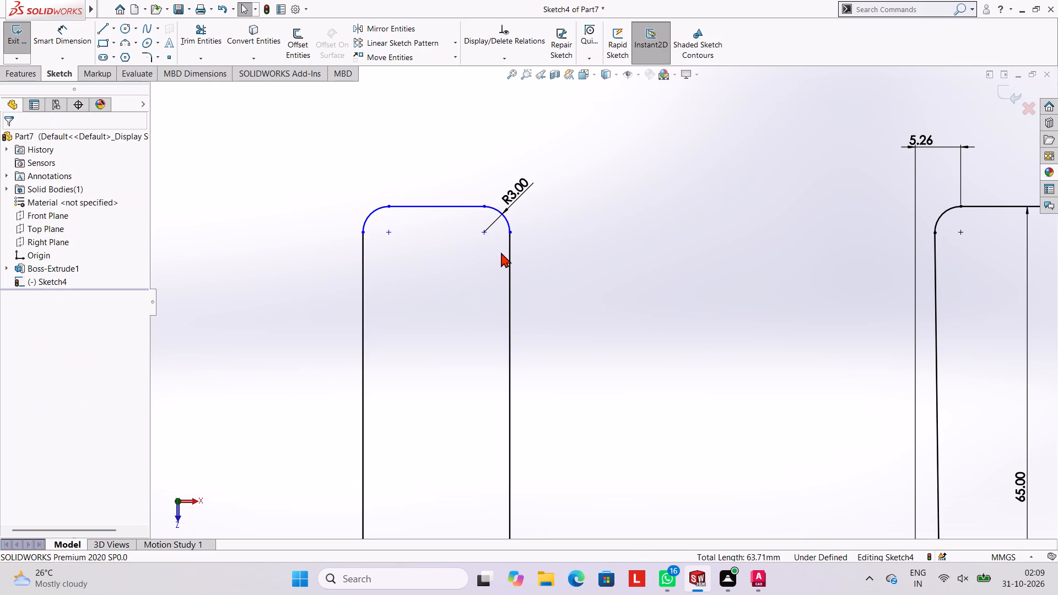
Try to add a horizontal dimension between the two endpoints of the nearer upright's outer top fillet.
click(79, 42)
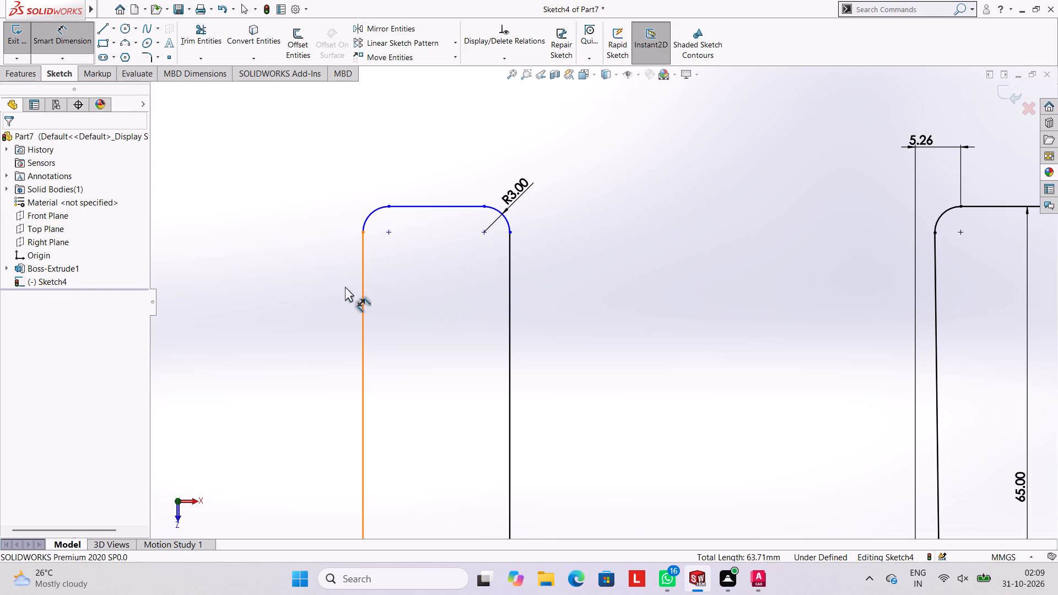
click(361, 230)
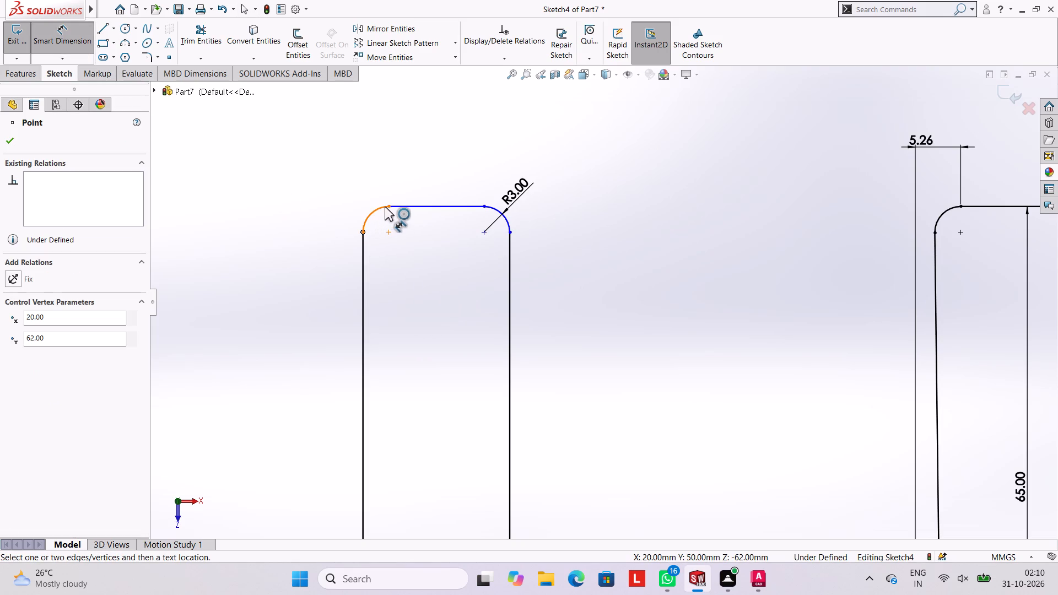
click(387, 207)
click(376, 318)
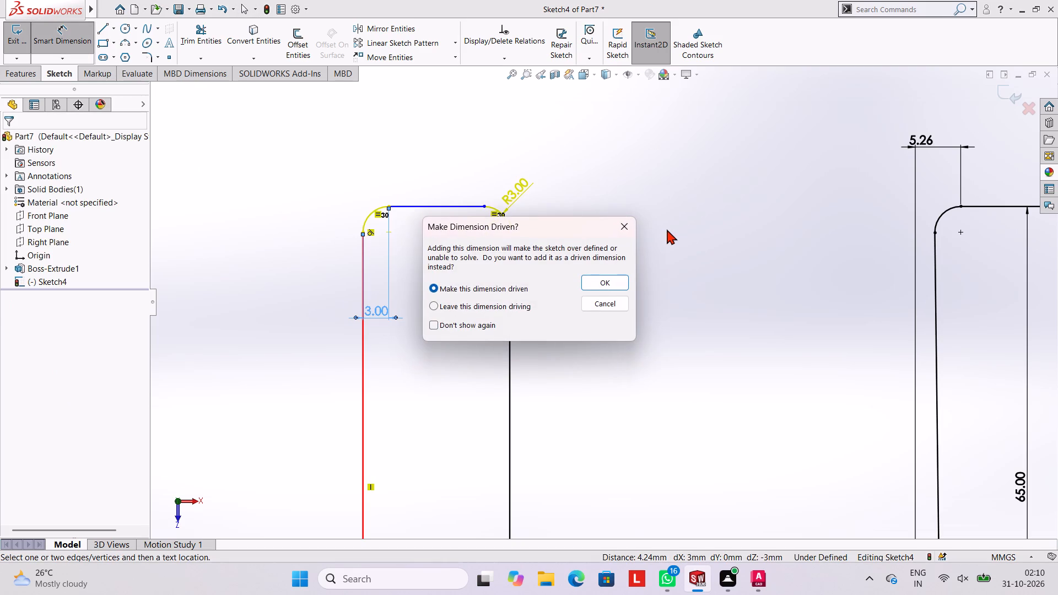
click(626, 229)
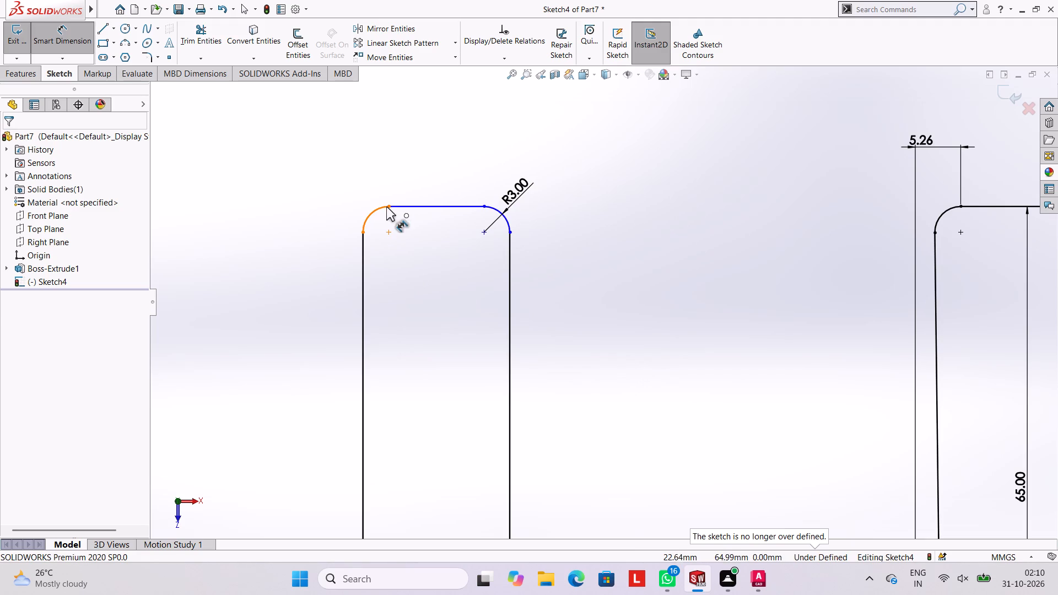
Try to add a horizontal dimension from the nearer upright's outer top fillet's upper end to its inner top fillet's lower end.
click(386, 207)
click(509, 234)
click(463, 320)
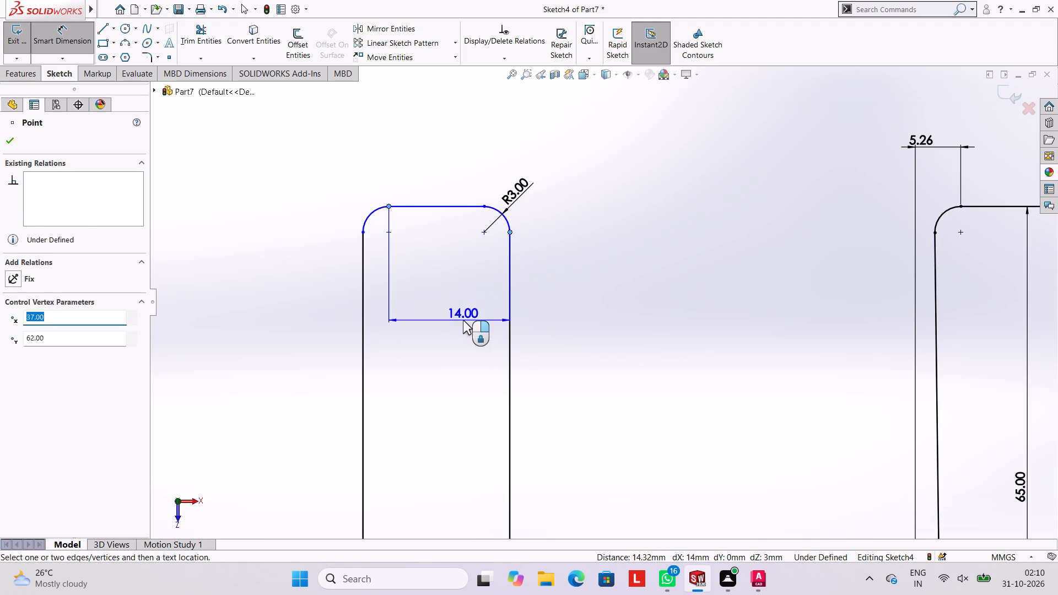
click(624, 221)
Add an 84 mm horizontal dimension between the lower ends of the two uprights' outer top fillets.
scroll(612, 277, up, 3)
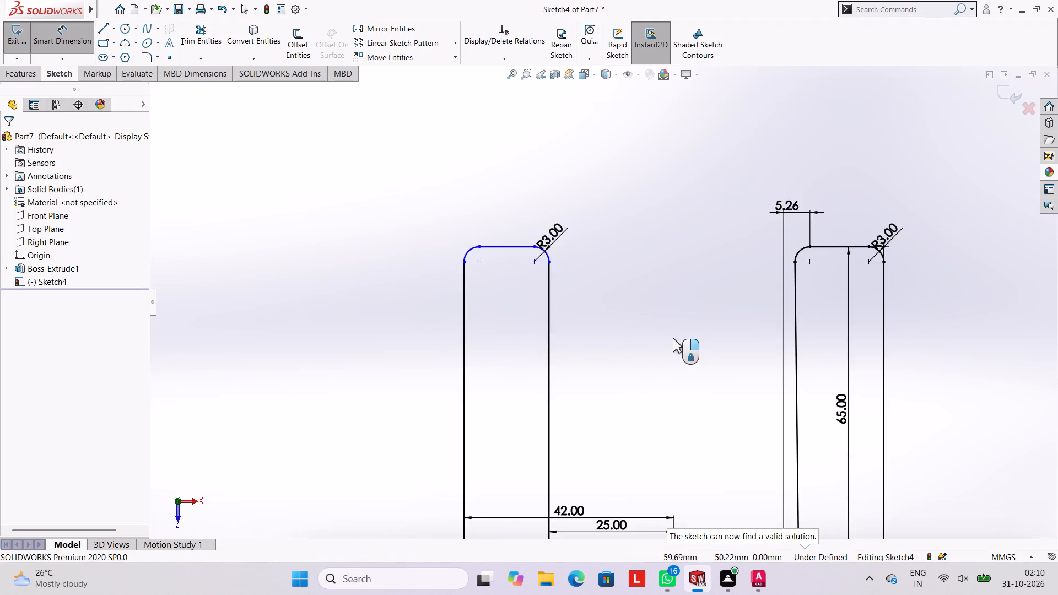
scroll(673, 338, up, 3)
scroll(675, 343, down, 1)
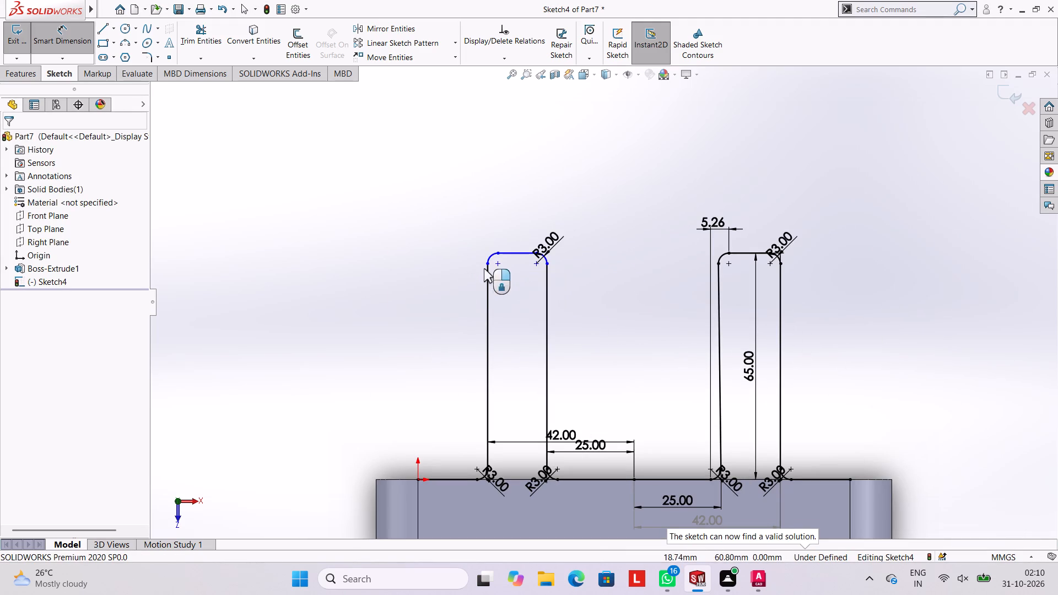
scroll(615, 266, down, 1)
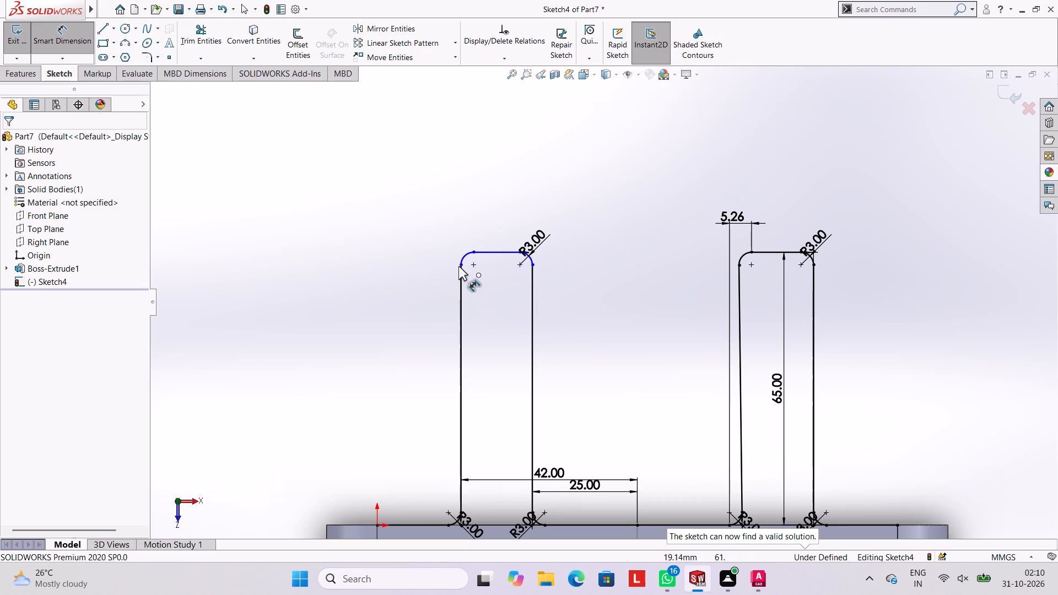
click(461, 264)
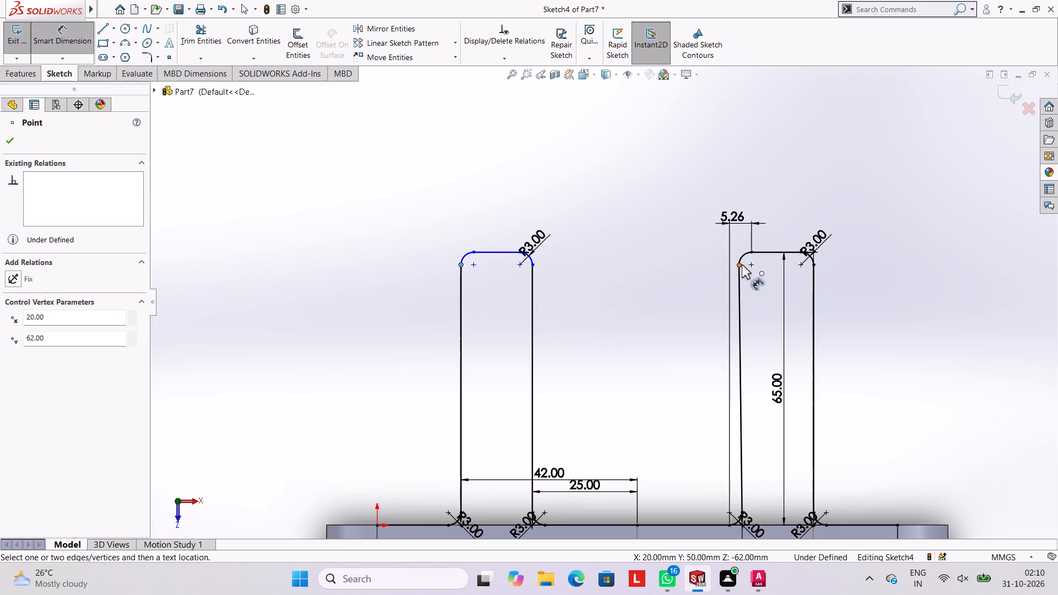
click(813, 264)
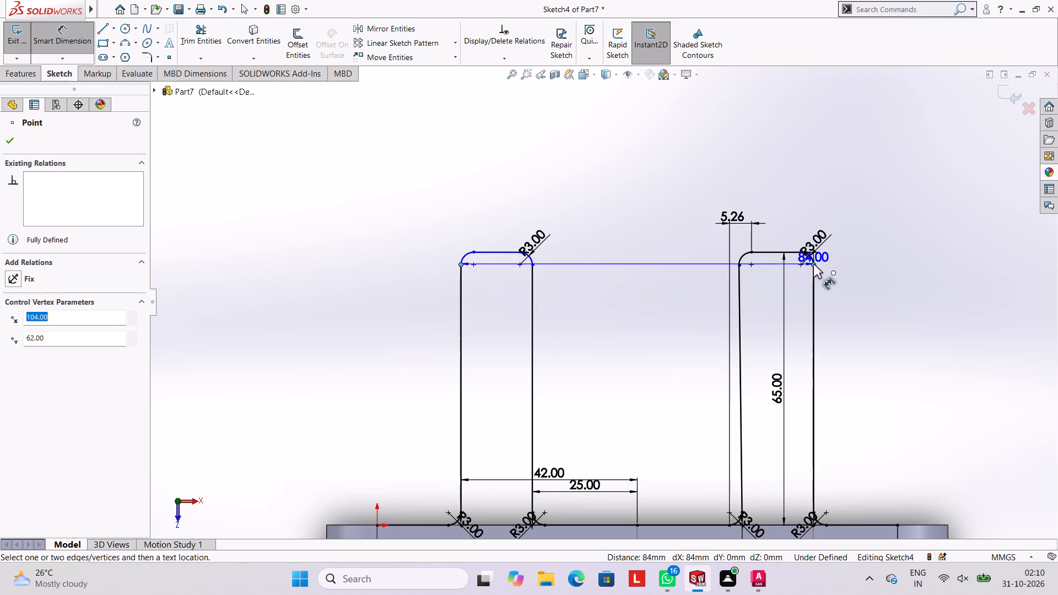
click(634, 326)
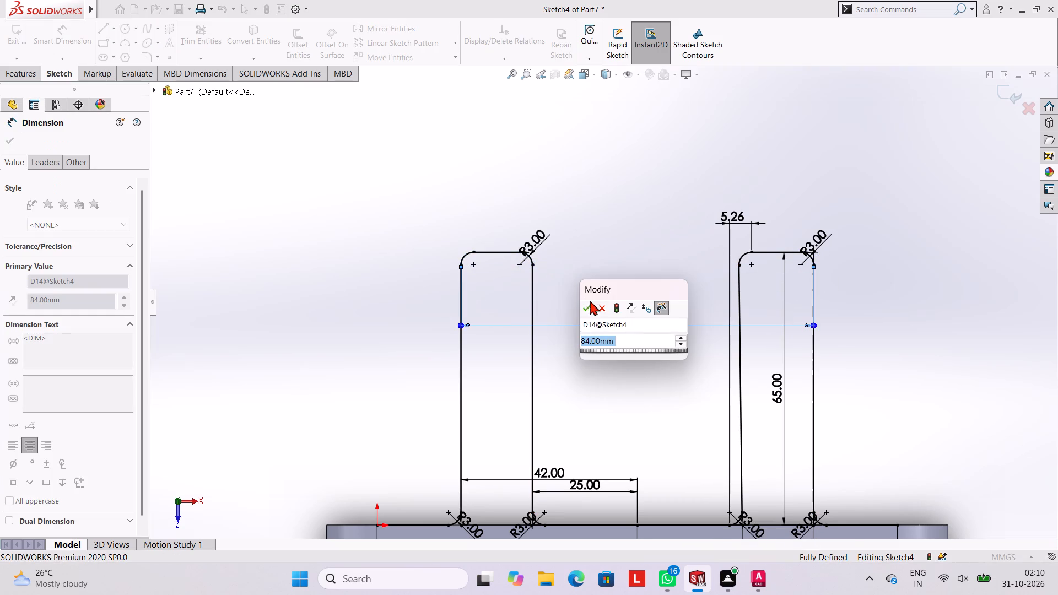
click(590, 305)
click(584, 286)
Draw a horizontal line across the nearer upright's base, joining the outer ends of its two bottom fillets.
scroll(722, 399, up, 2)
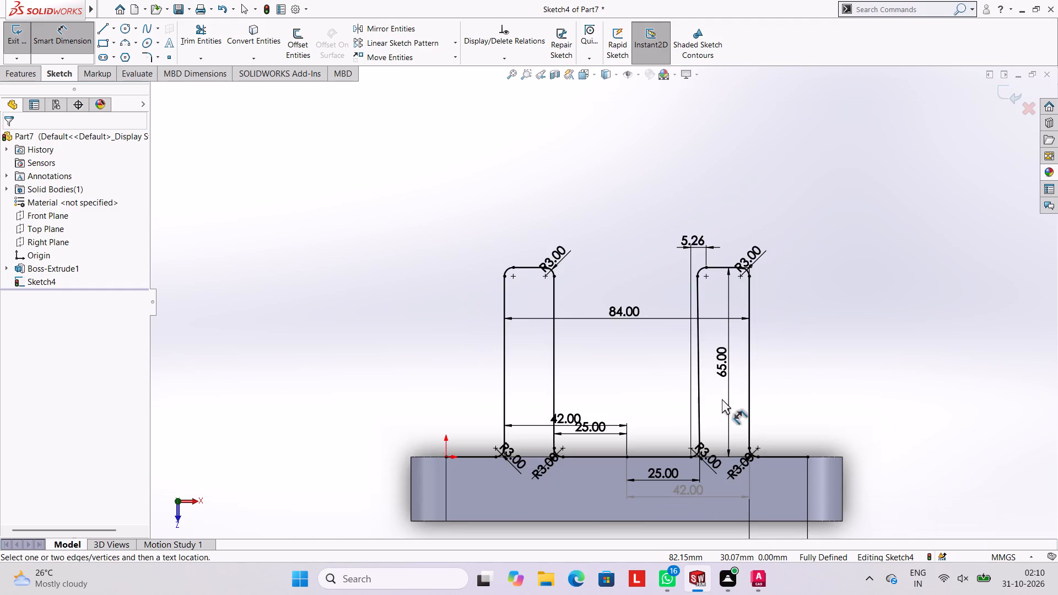
scroll(722, 399, down, 1)
scroll(730, 446, down, 1)
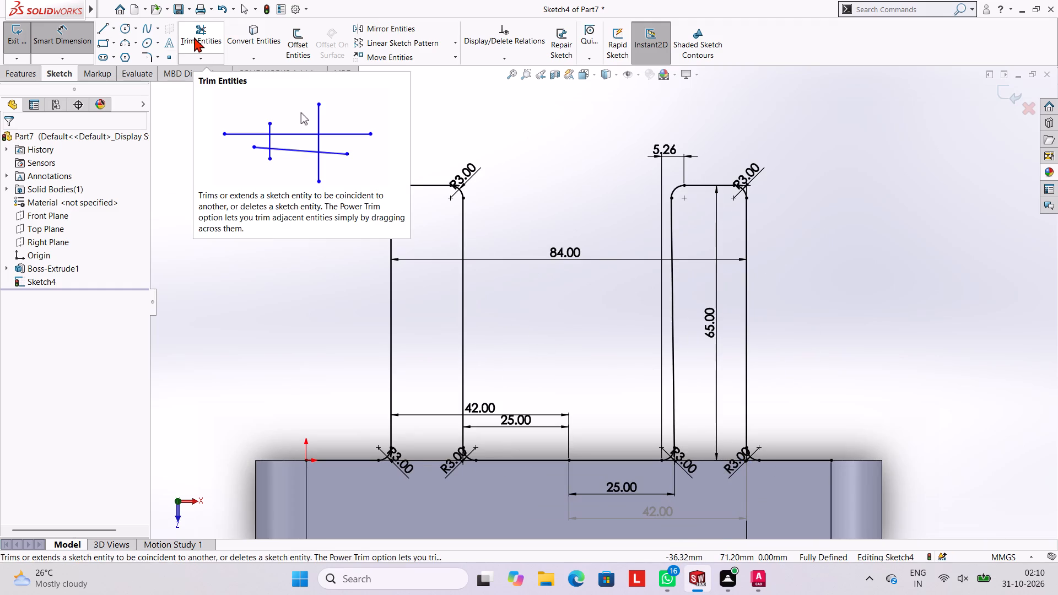
click(102, 27)
scroll(667, 446, up, 1)
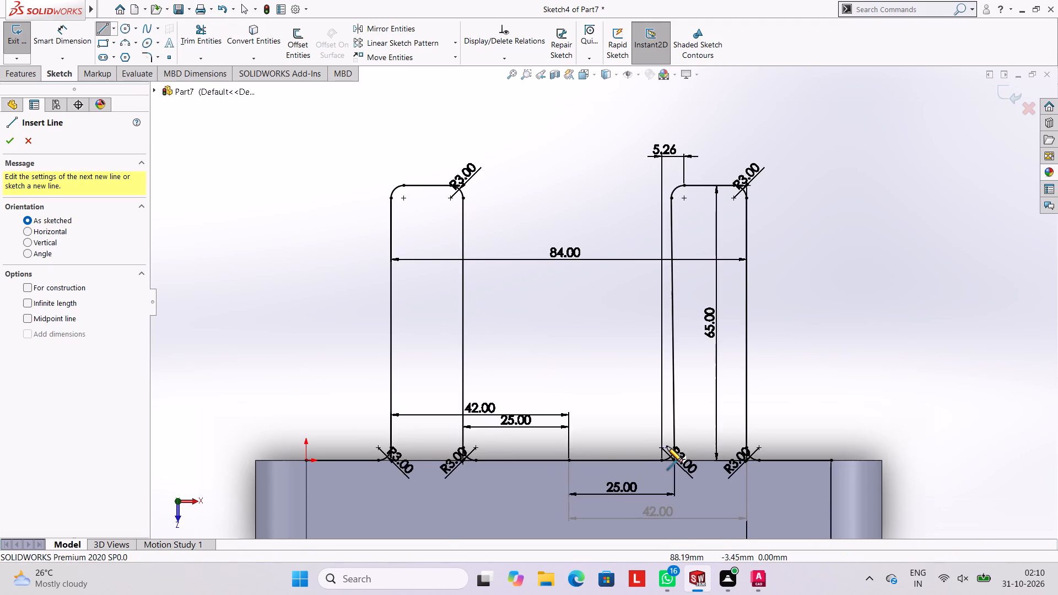
scroll(667, 446, up, 1)
scroll(667, 446, down, 3)
scroll(314, 365, down, 2)
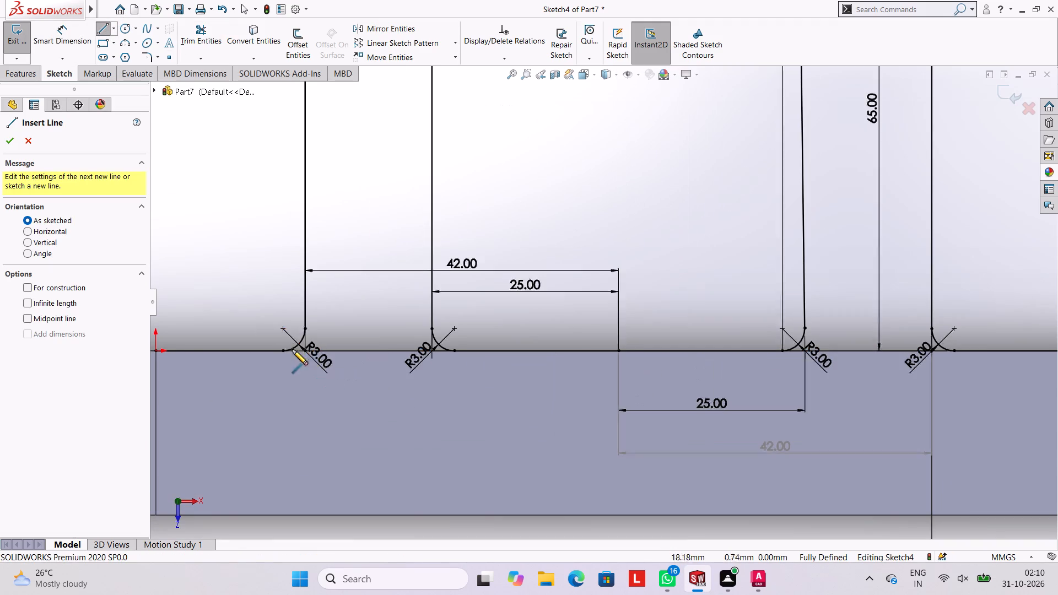
click(282, 351)
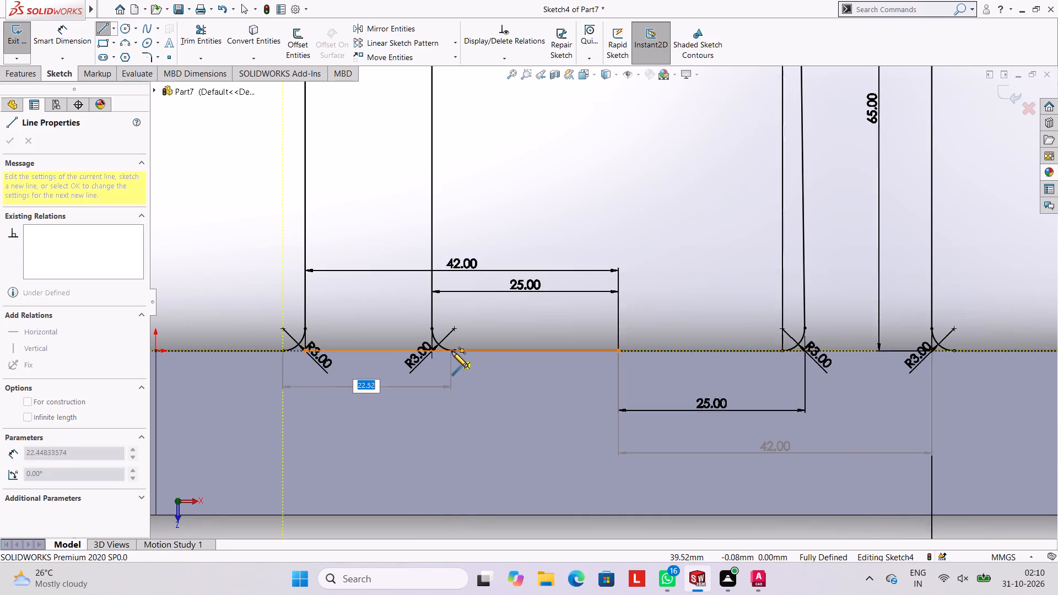
click(455, 351)
key(Escape)
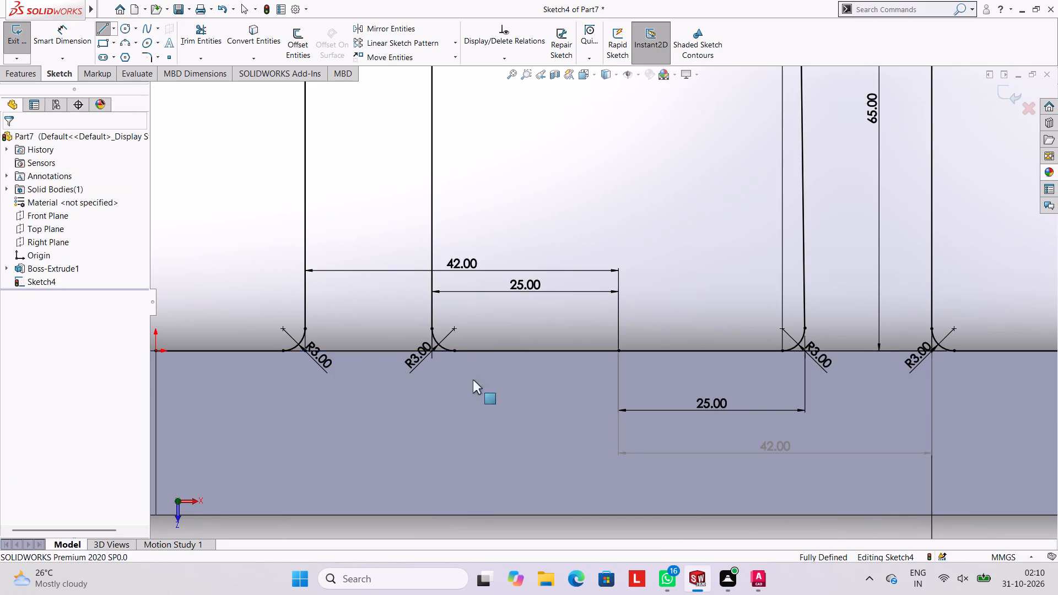
key(Escape)
key(Escape)
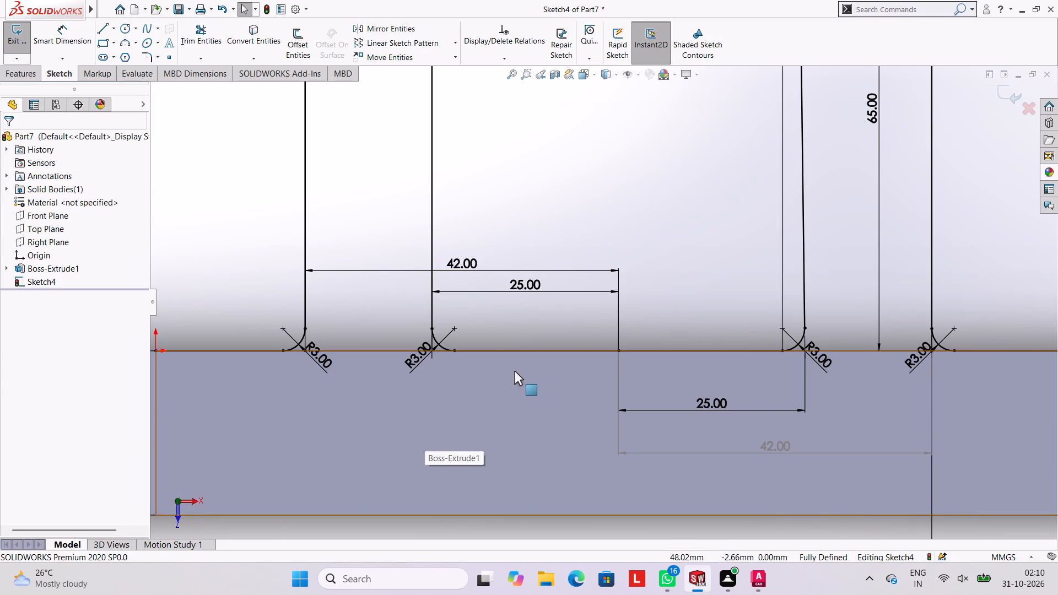
Trim base line segments between the two uprights and the segment beyond the farther upright's outer bottom fillet.
scroll(492, 316, down, 3)
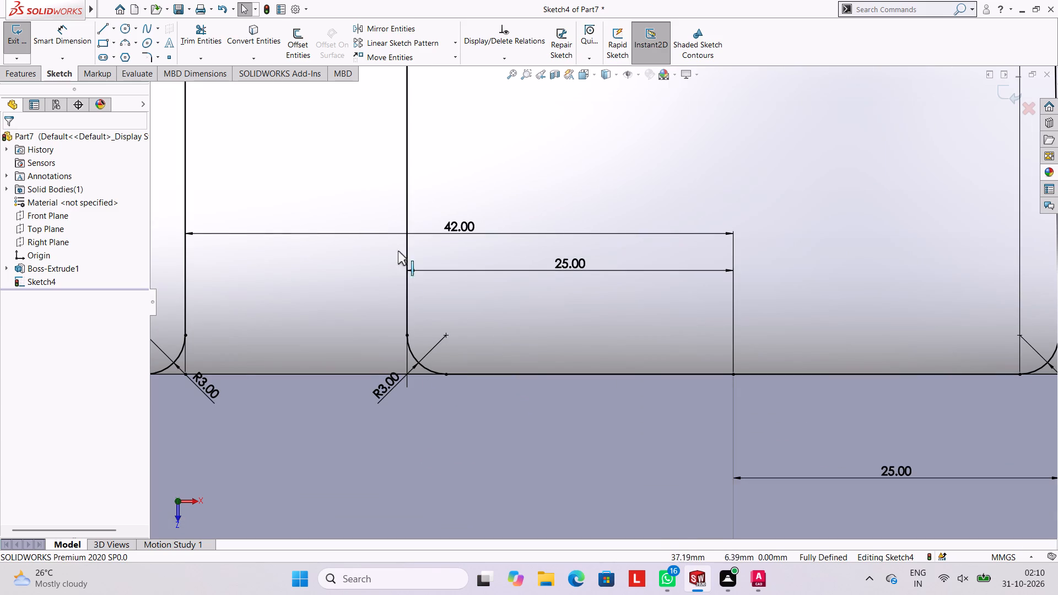
click(218, 30)
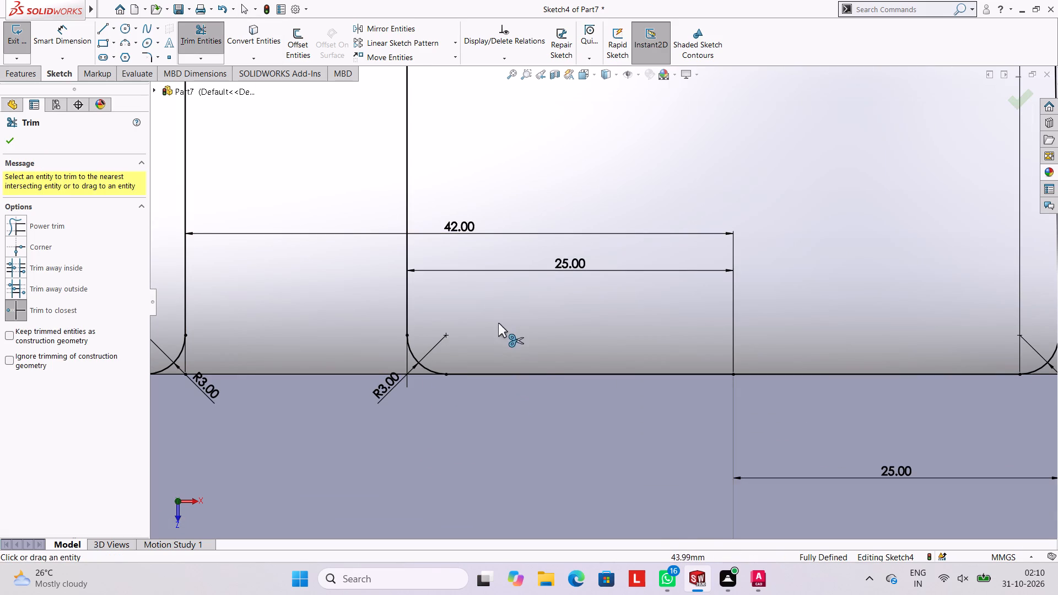
click(537, 376)
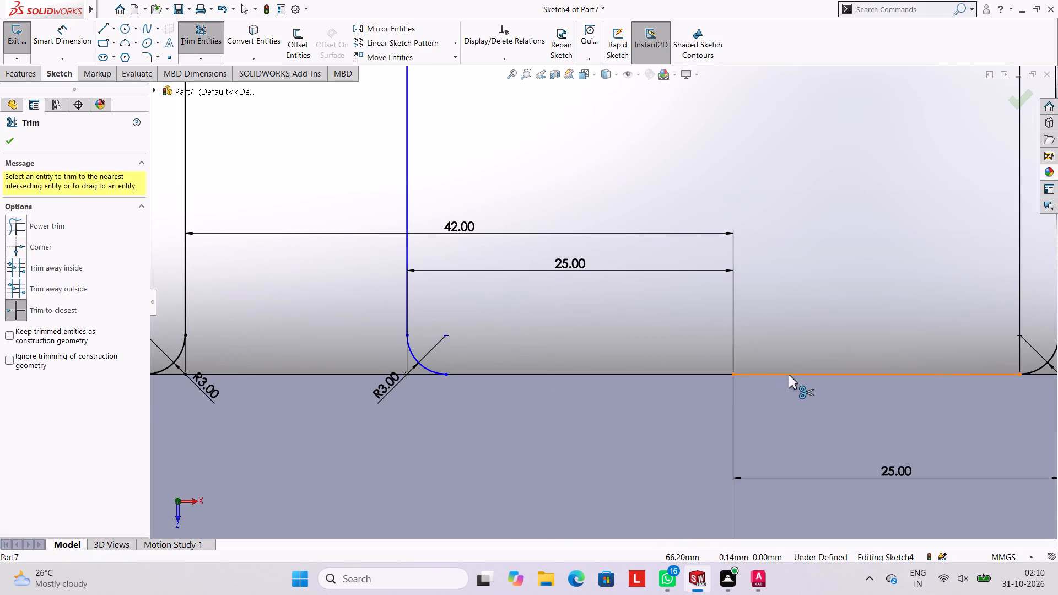
click(789, 376)
scroll(893, 360, up, 5)
scroll(920, 343, down, 1)
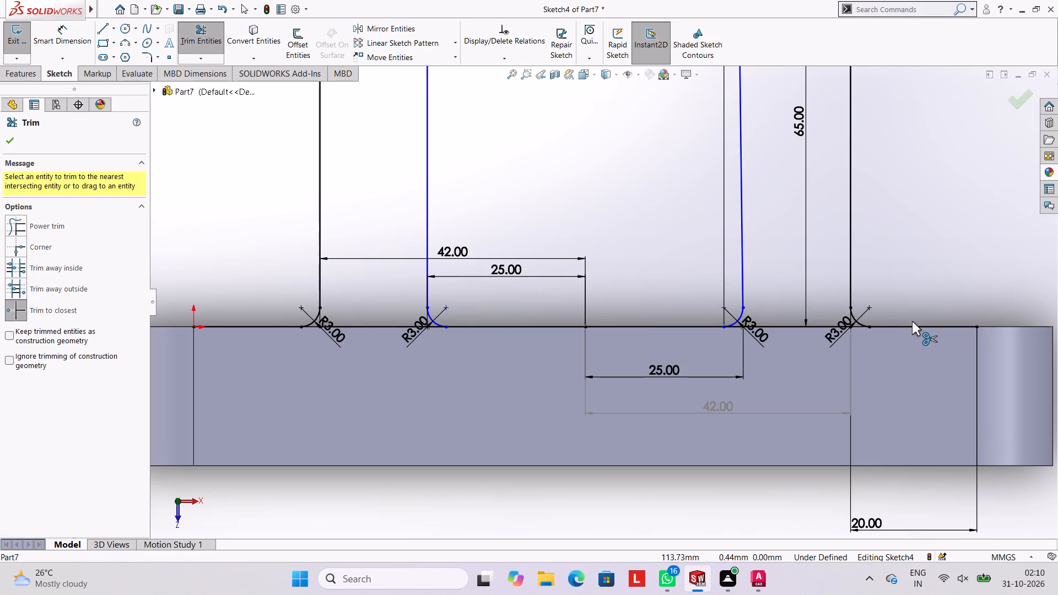
click(914, 327)
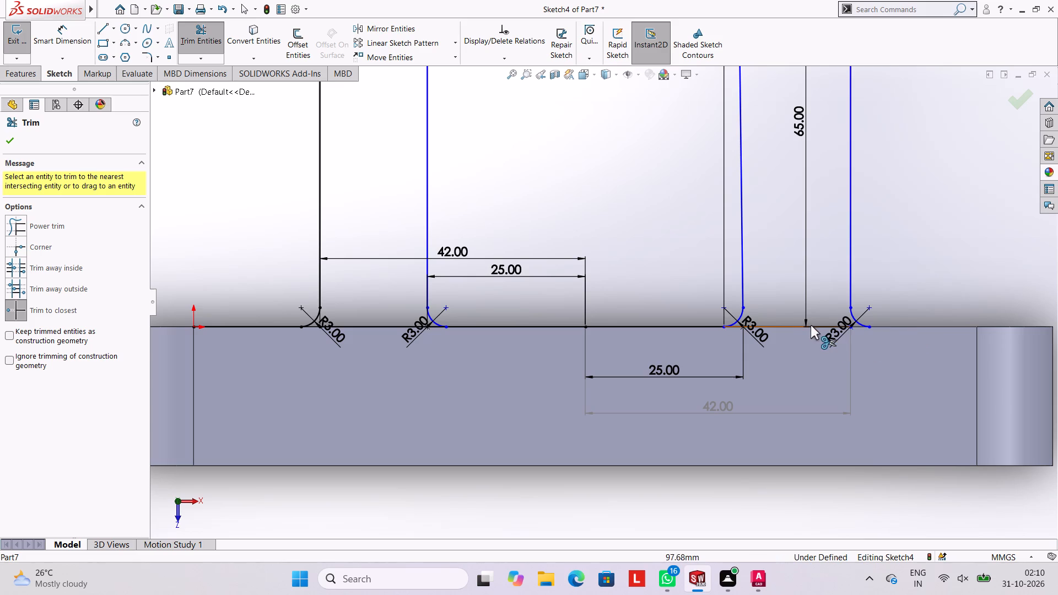
Trim the base line under the farther upright, allowing its associated dimensions to be deleted.
scroll(816, 324, down, 8)
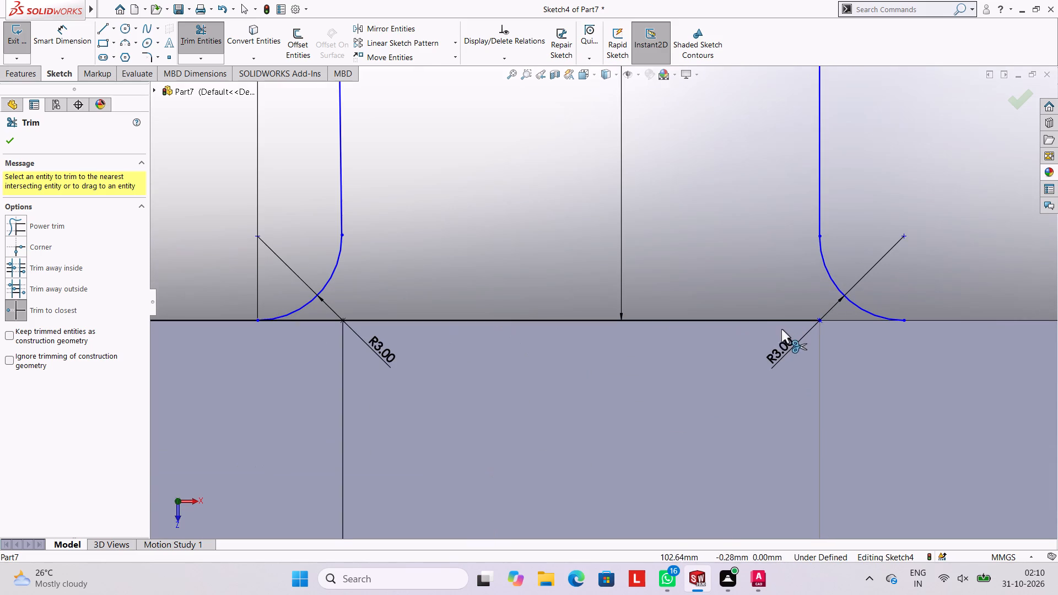
click(753, 320)
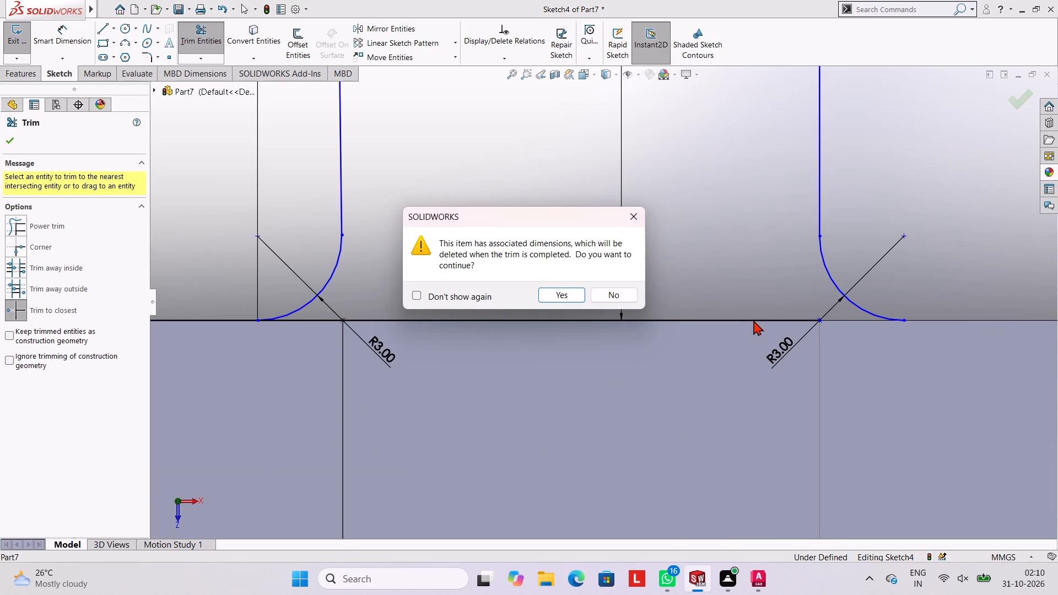
click(572, 297)
scroll(602, 352, up, 8)
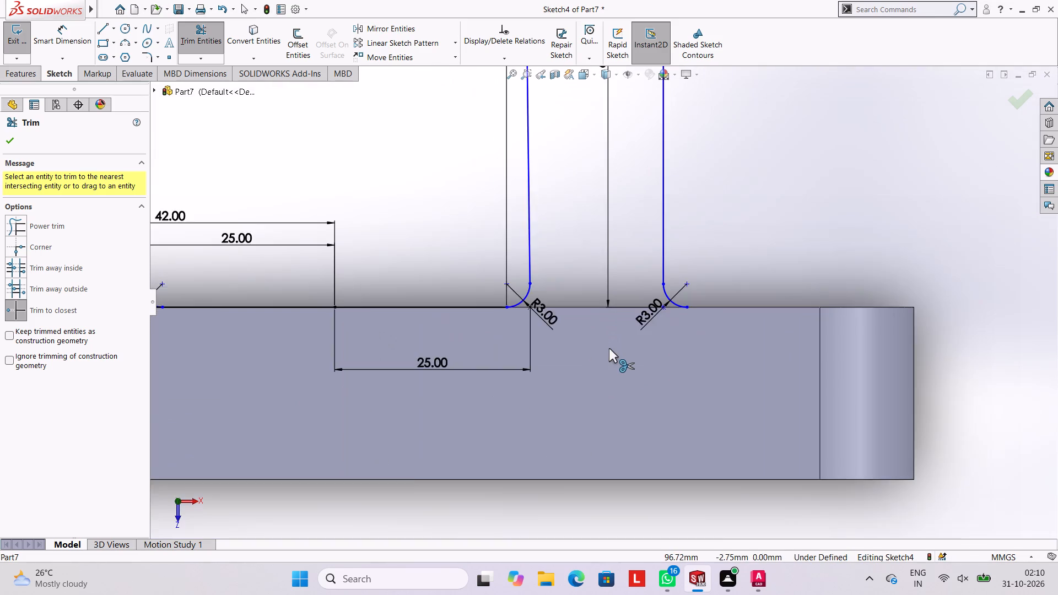
Trim the remaining base line between the uprights and from the origin to the nearer upright, allowing associated dimensions to be deleted.
click(106, 27)
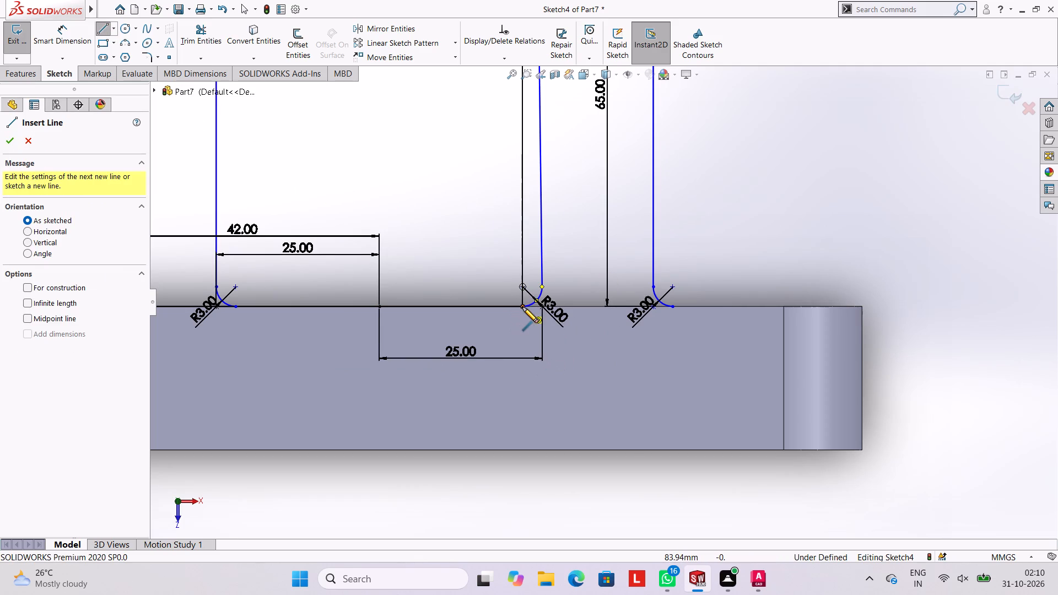
click(194, 33)
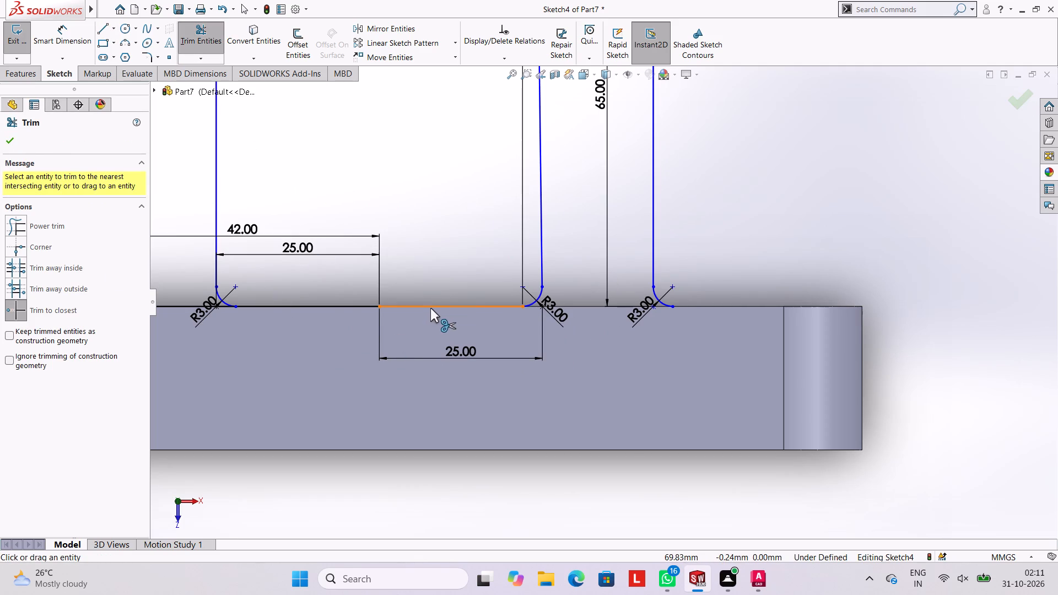
click(428, 306)
click(354, 308)
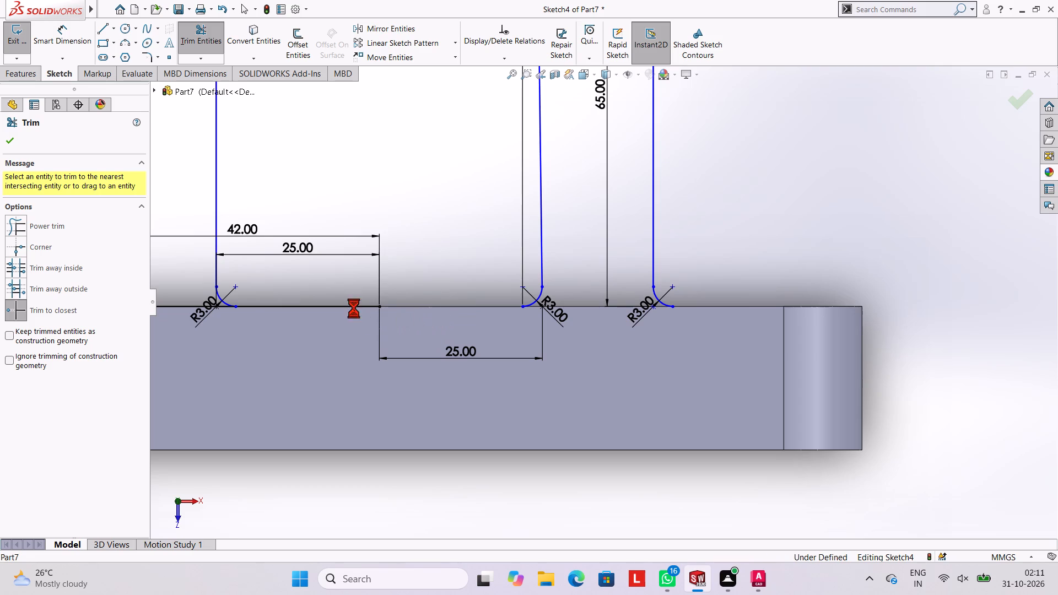
click(568, 291)
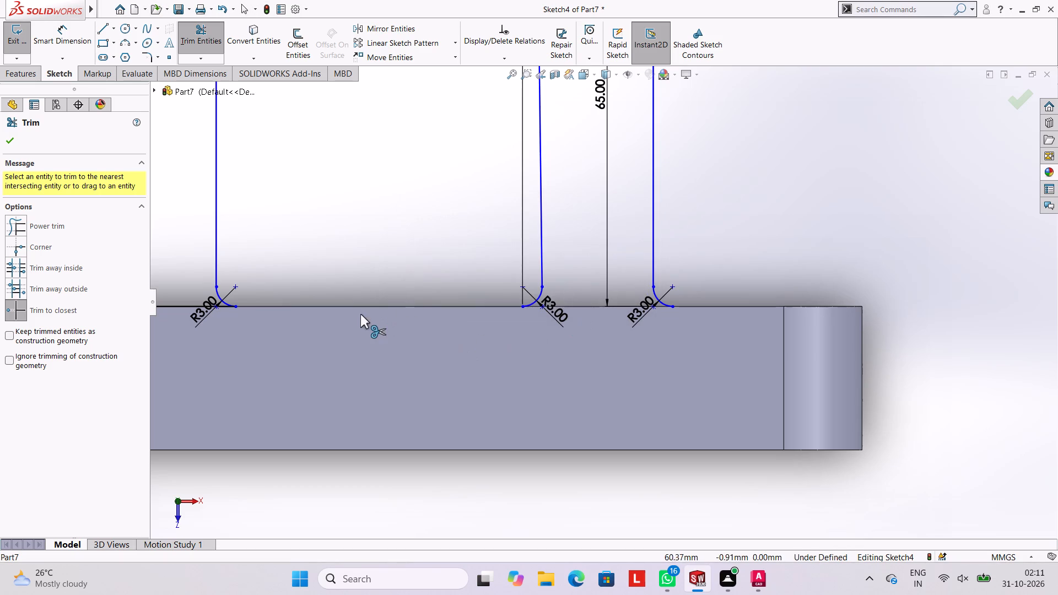
scroll(351, 318, up, 4)
scroll(359, 294, down, 2)
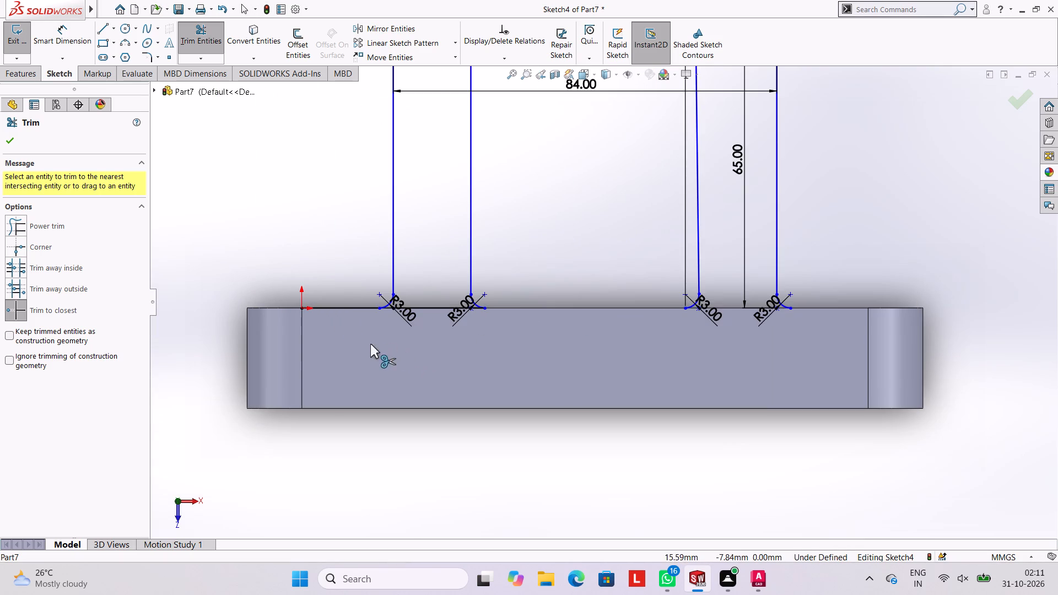
click(354, 309)
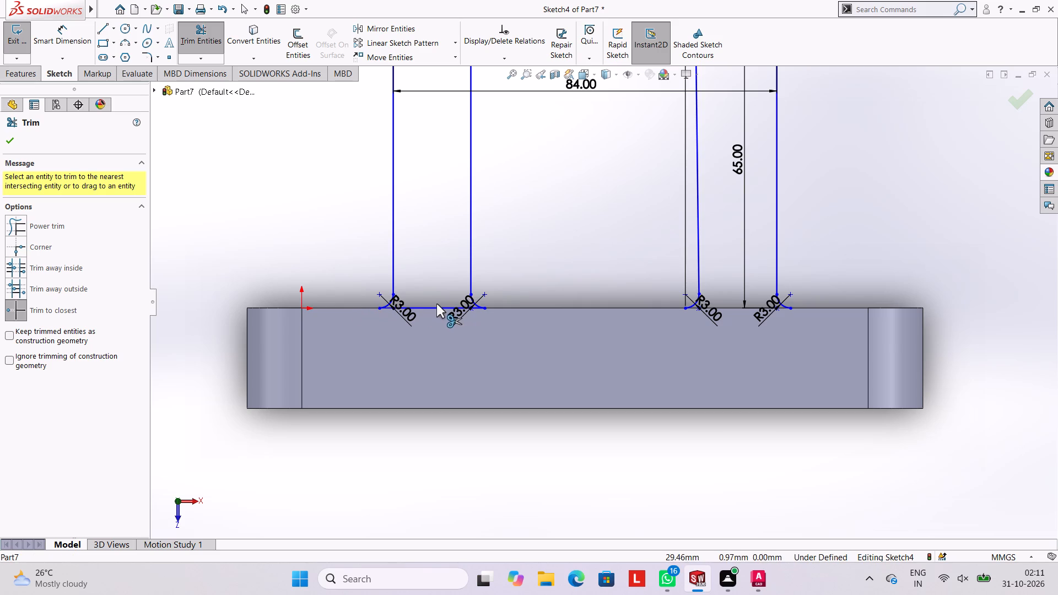
Draw a horizontal line about 23 mm long across the farther upright's base, joining the outer ends of its bottom fillets.
scroll(480, 298, down, 4)
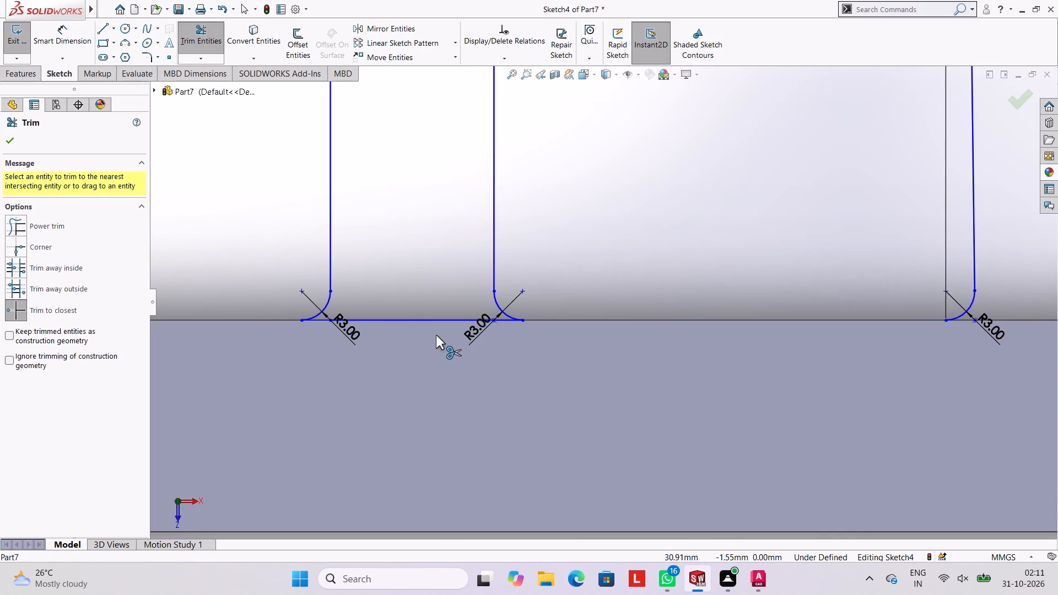
scroll(597, 343, up, 3)
scroll(759, 328, up, 1)
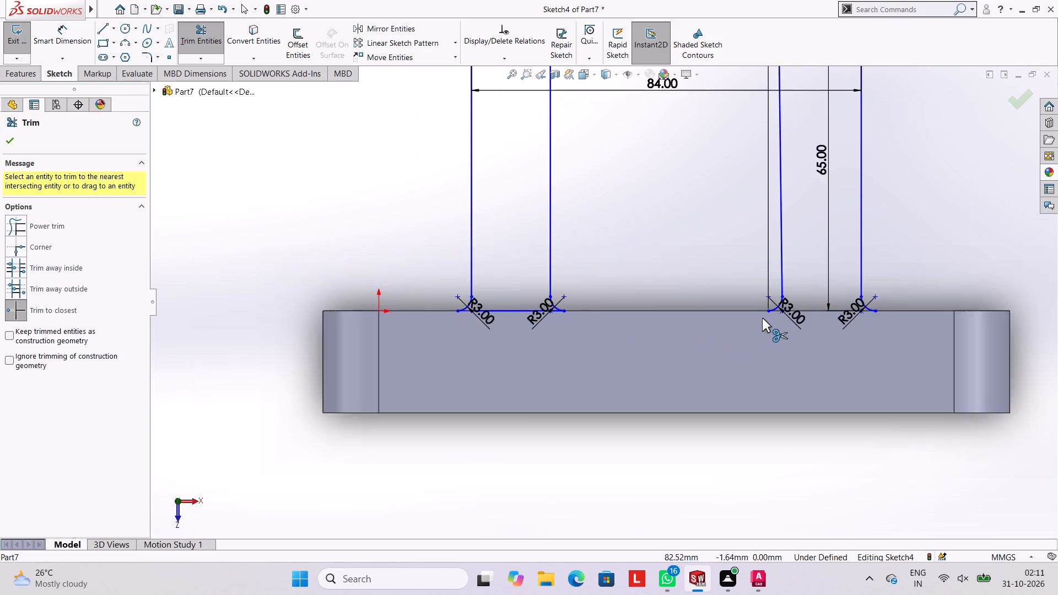
scroll(762, 318, down, 2)
click(100, 28)
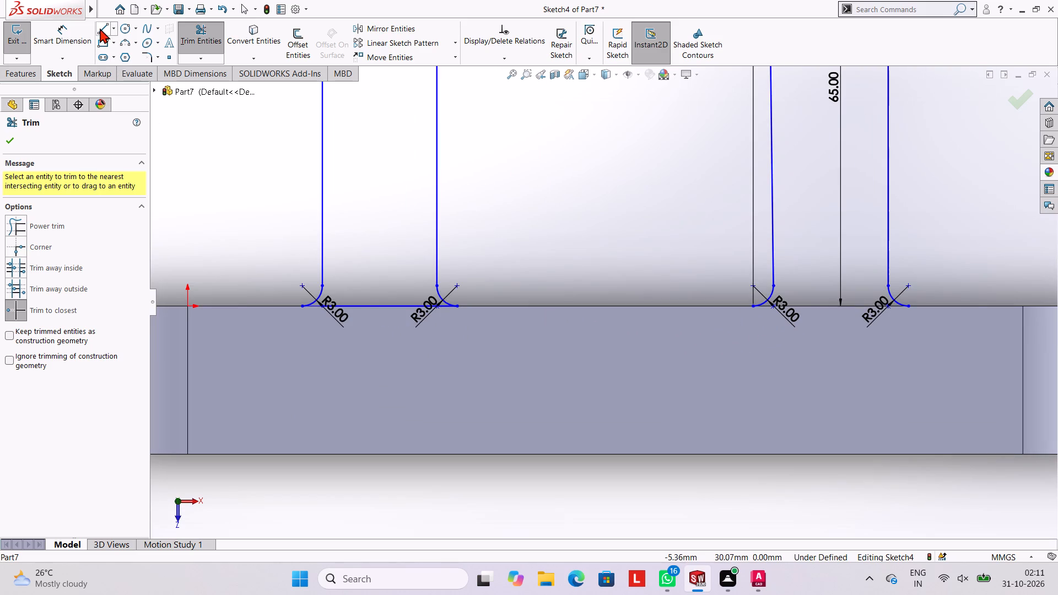
scroll(867, 307, down, 2)
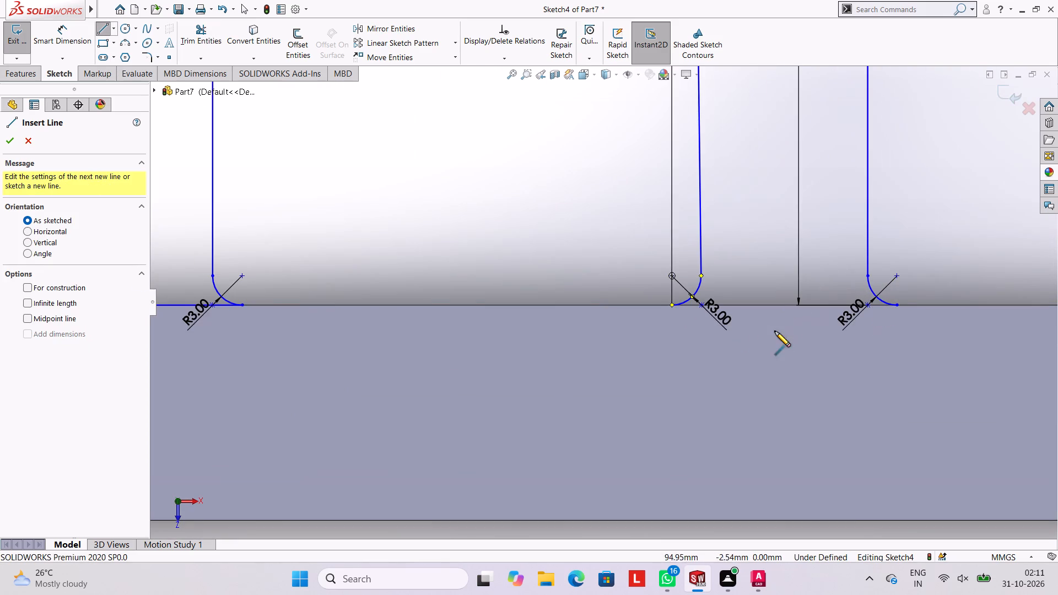
click(671, 305)
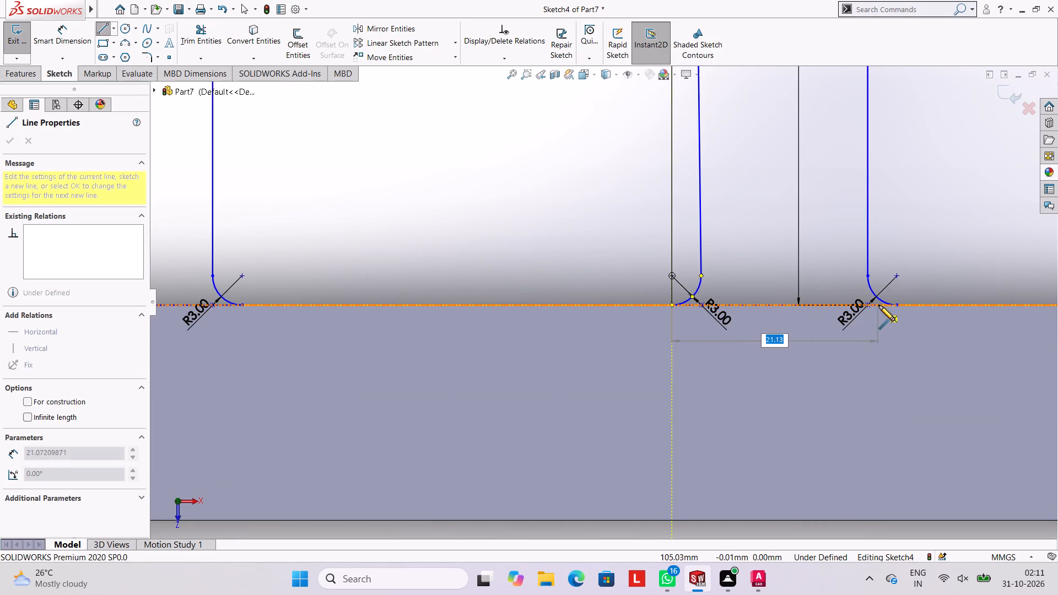
click(898, 305)
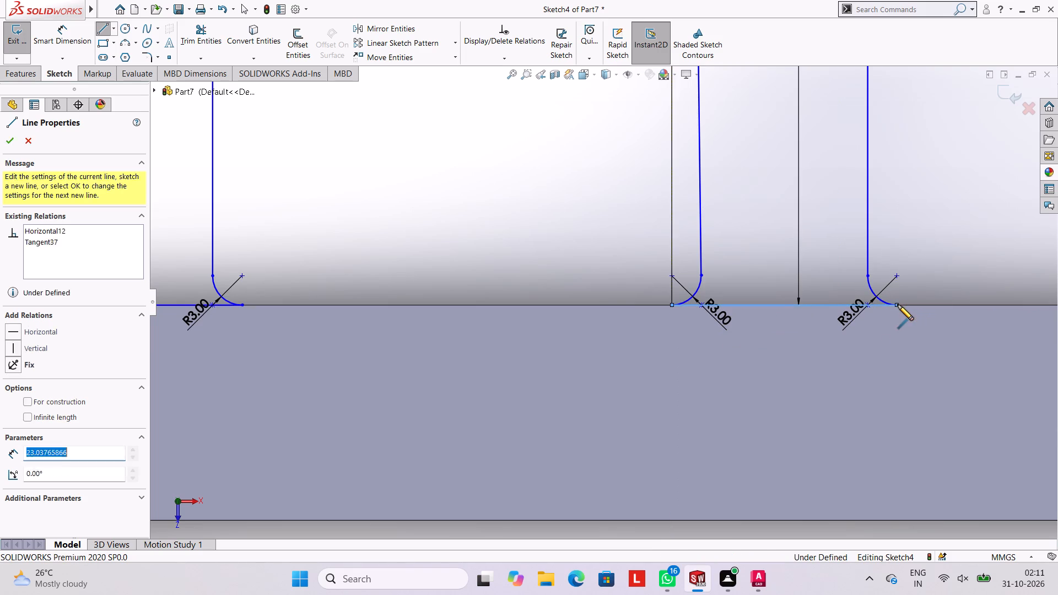
key(Escape)
key(Escape)
key(Escape)
key(Escape)
key(Escape)
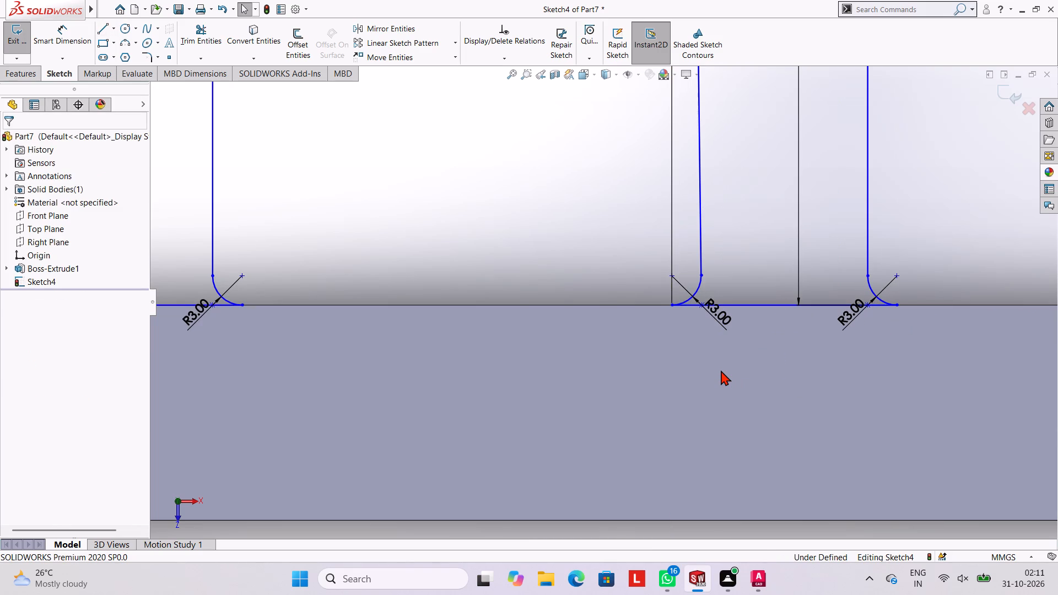
Dimension the nearer upright's base width between the outer ends of its two bottom fillets.
scroll(703, 223, up, 7)
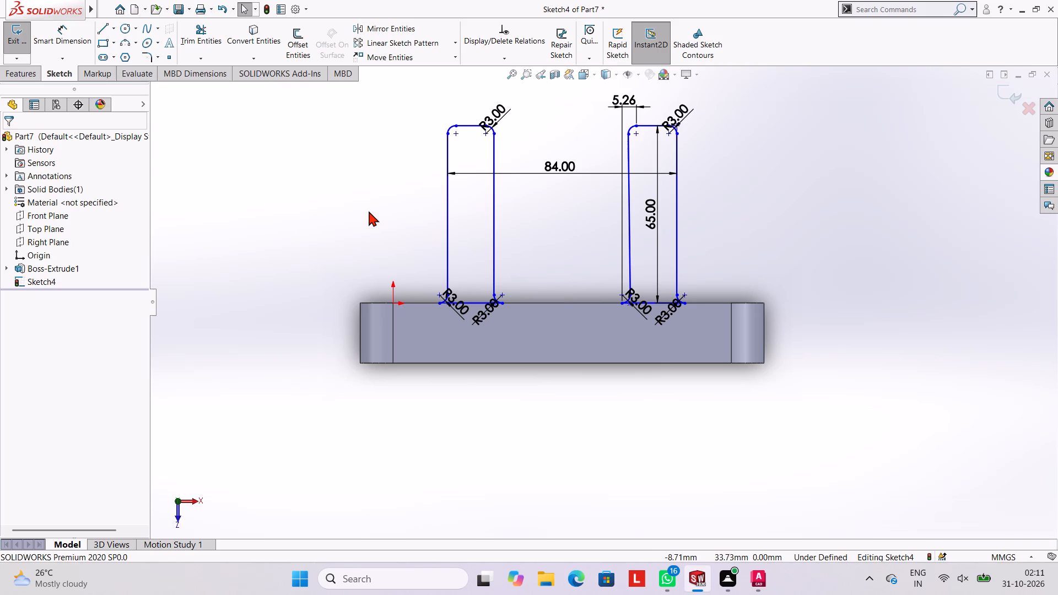
click(67, 38)
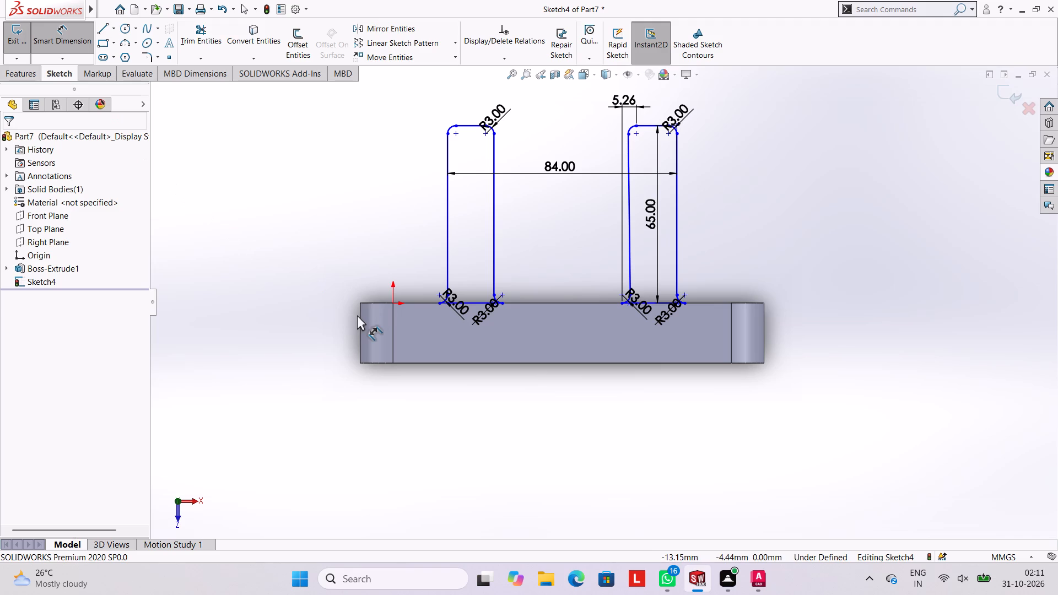
scroll(484, 254, down, 3)
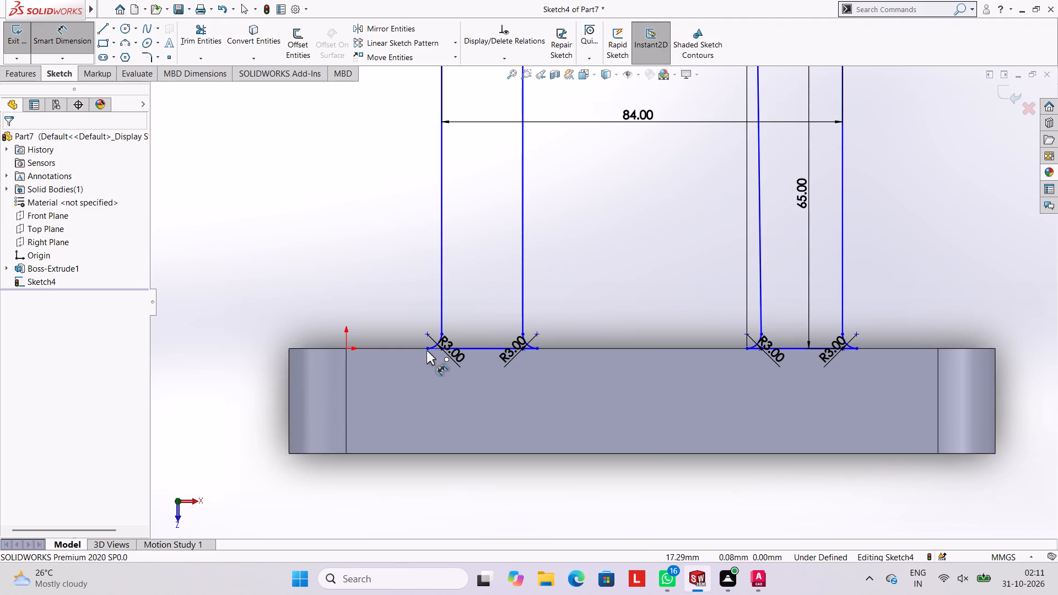
click(425, 350)
click(537, 348)
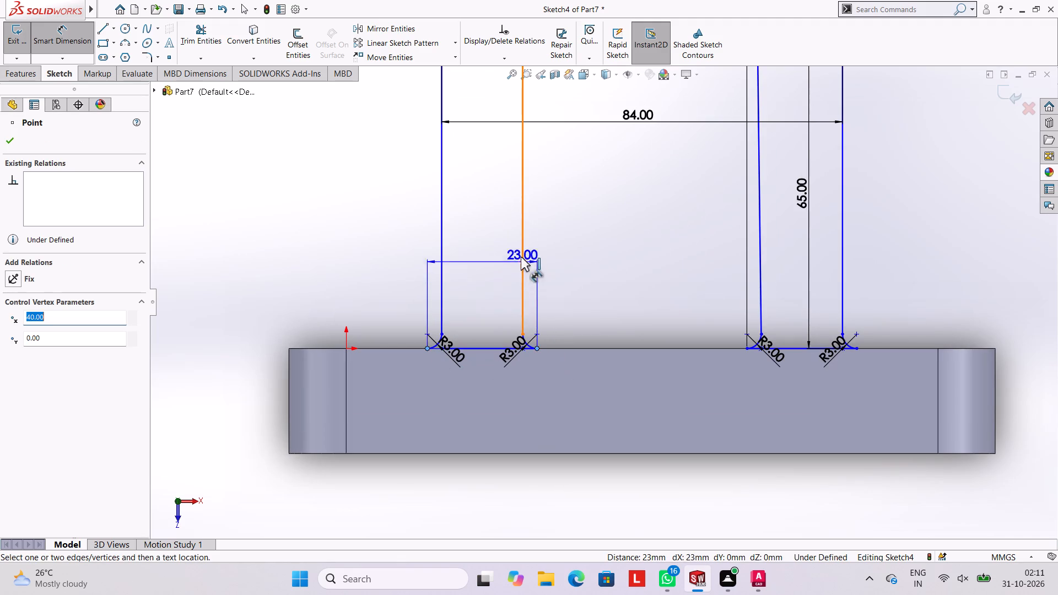
click(501, 209)
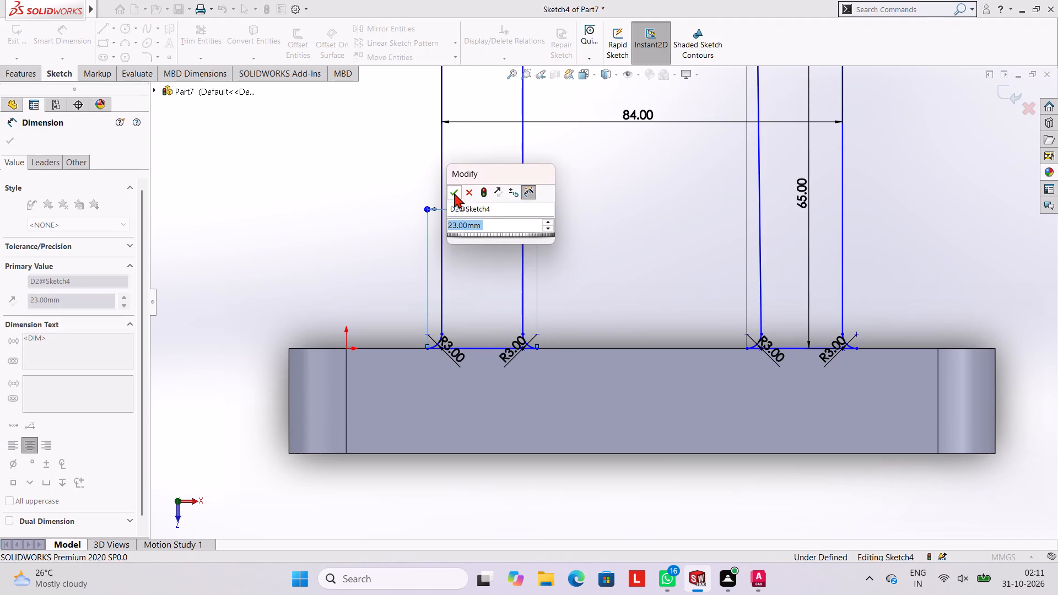
click(454, 193)
click(495, 287)
Dimension the nearer upright's height between its top line and its base line.
scroll(501, 290, up, 3)
scroll(523, 230, up, 2)
scroll(523, 230, down, 4)
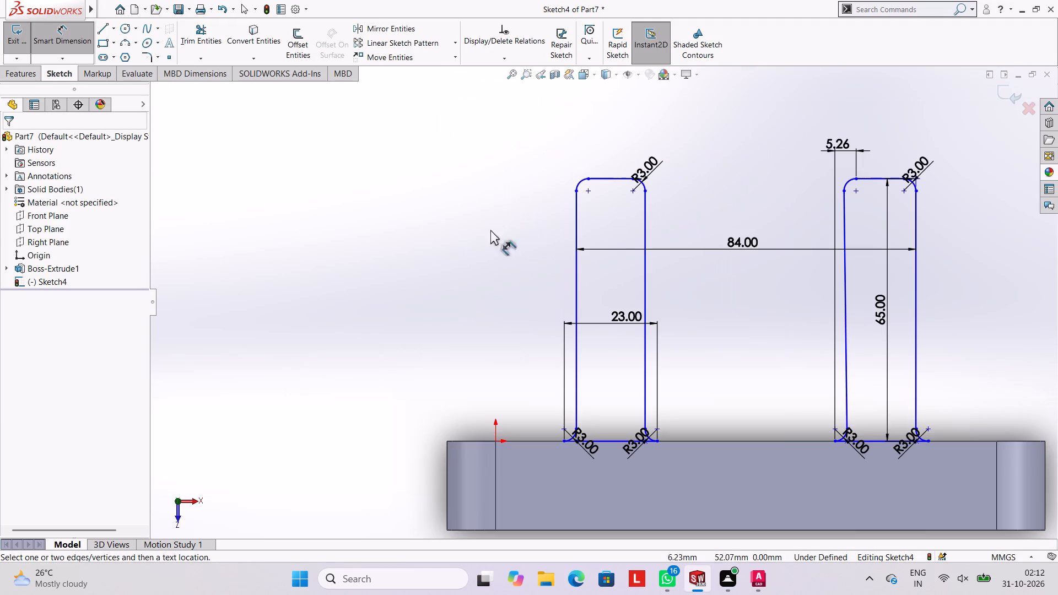
click(618, 179)
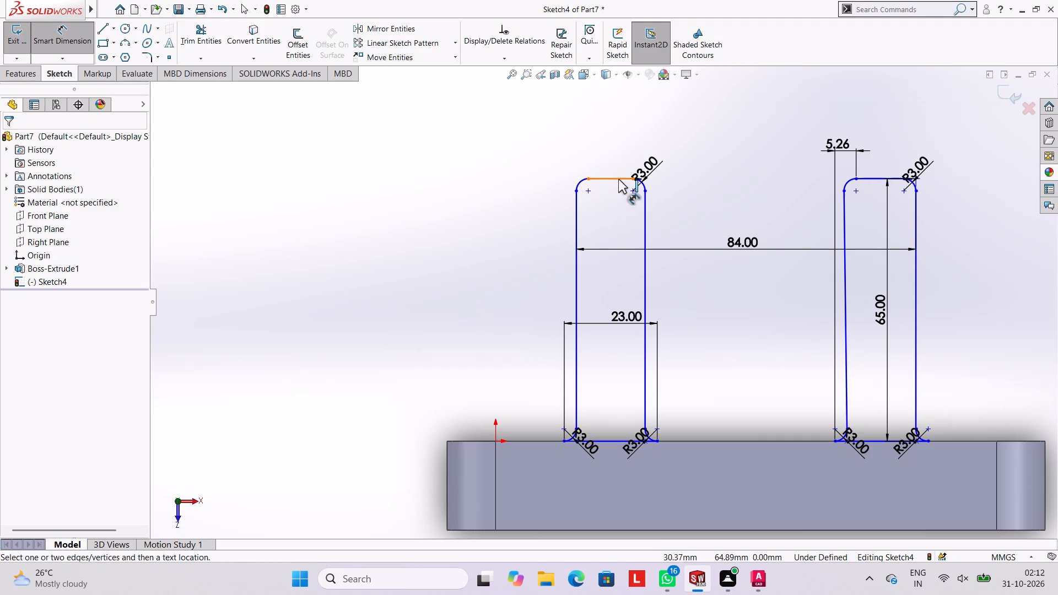
click(608, 440)
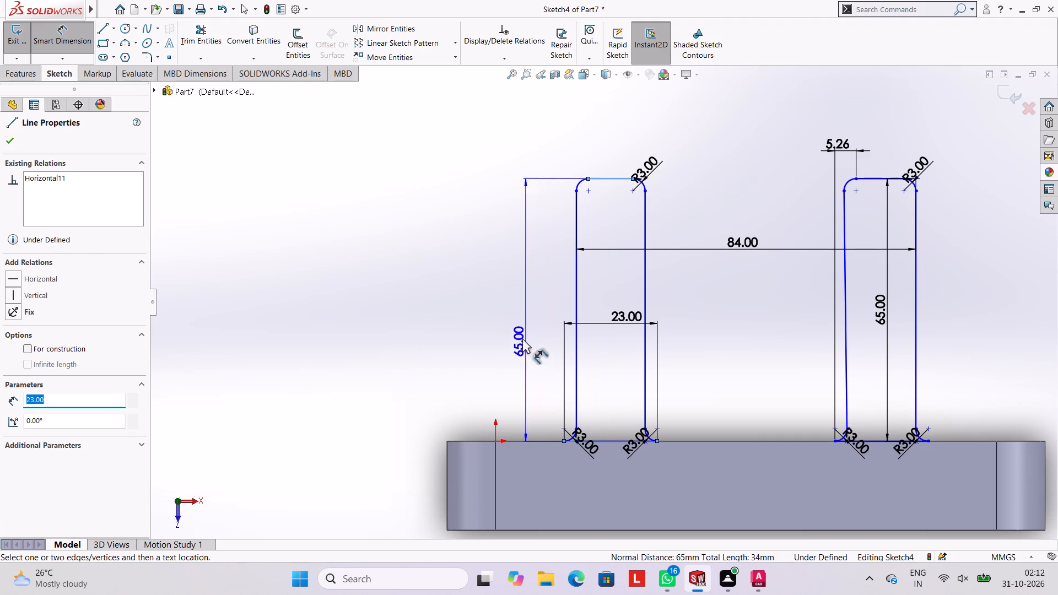
click(508, 311)
click(461, 294)
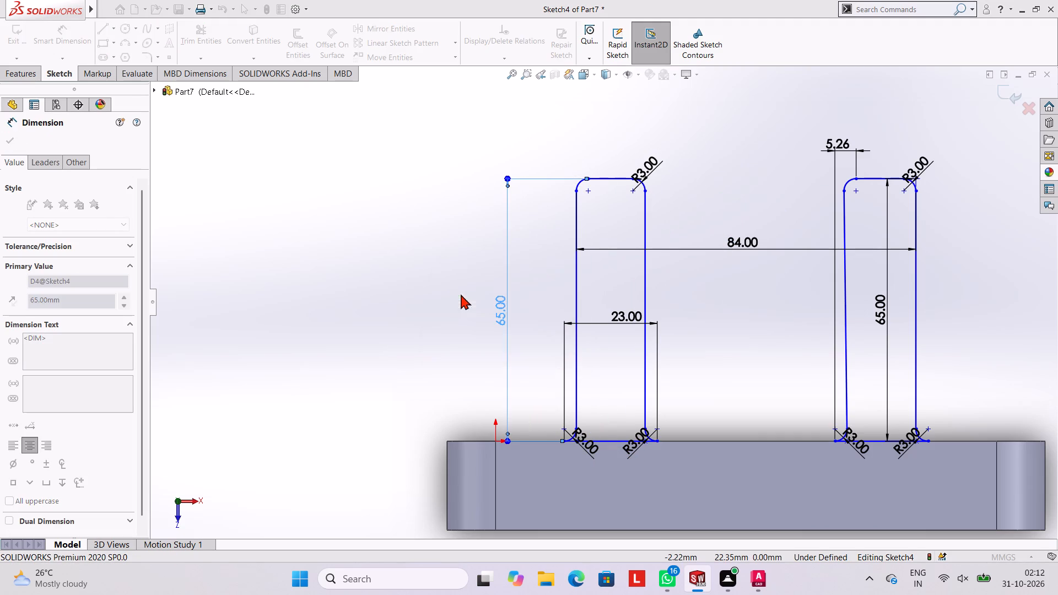
click(430, 275)
Add an angle dimension between the two facing inner side lines of the uprights.
scroll(845, 318, up, 1)
scroll(845, 318, down, 1)
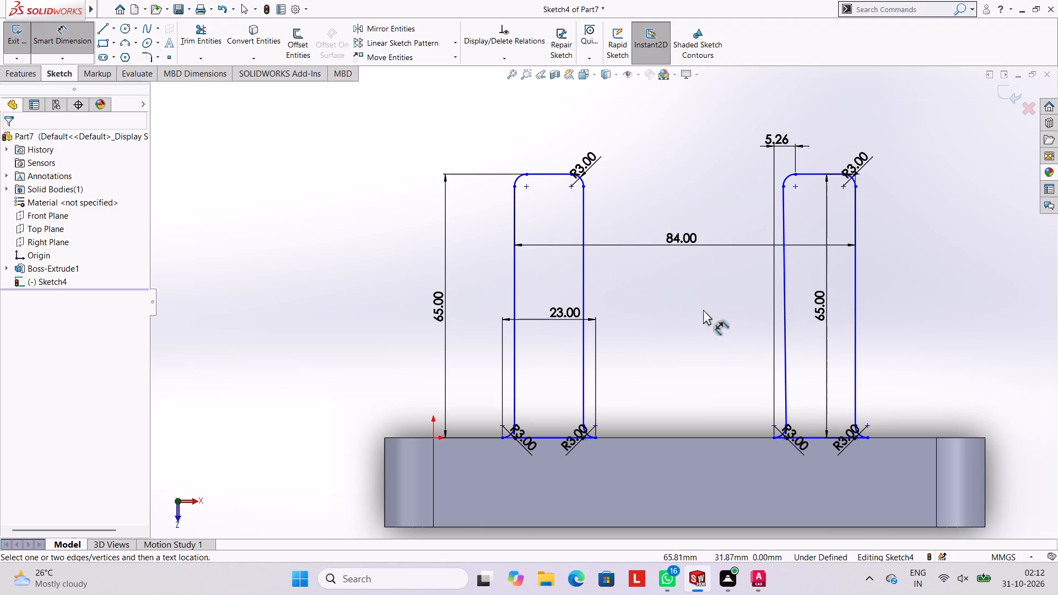
click(784, 308)
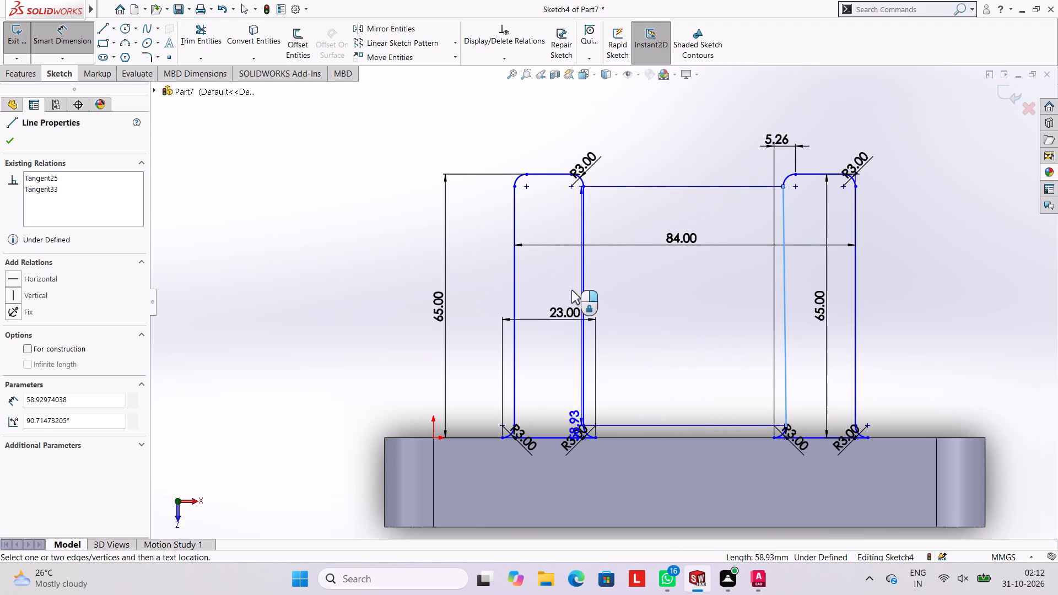
click(582, 296)
click(676, 287)
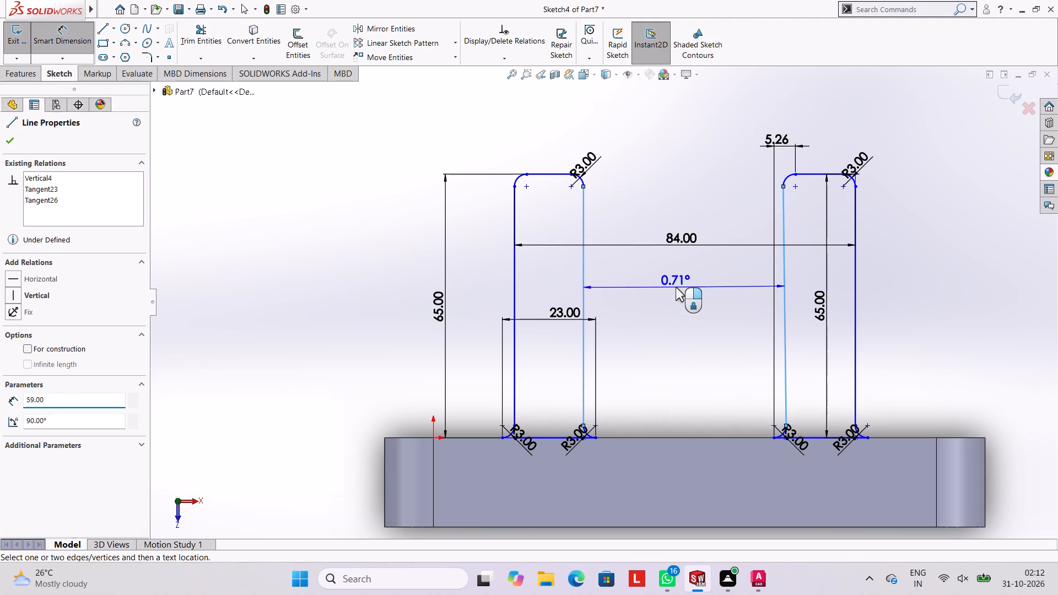
click(632, 269)
click(663, 374)
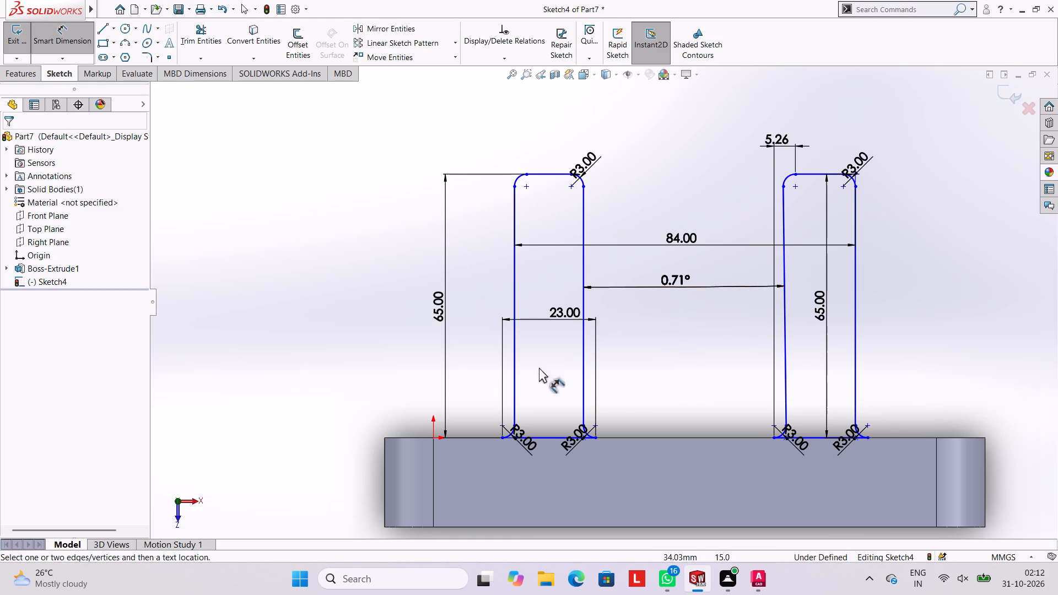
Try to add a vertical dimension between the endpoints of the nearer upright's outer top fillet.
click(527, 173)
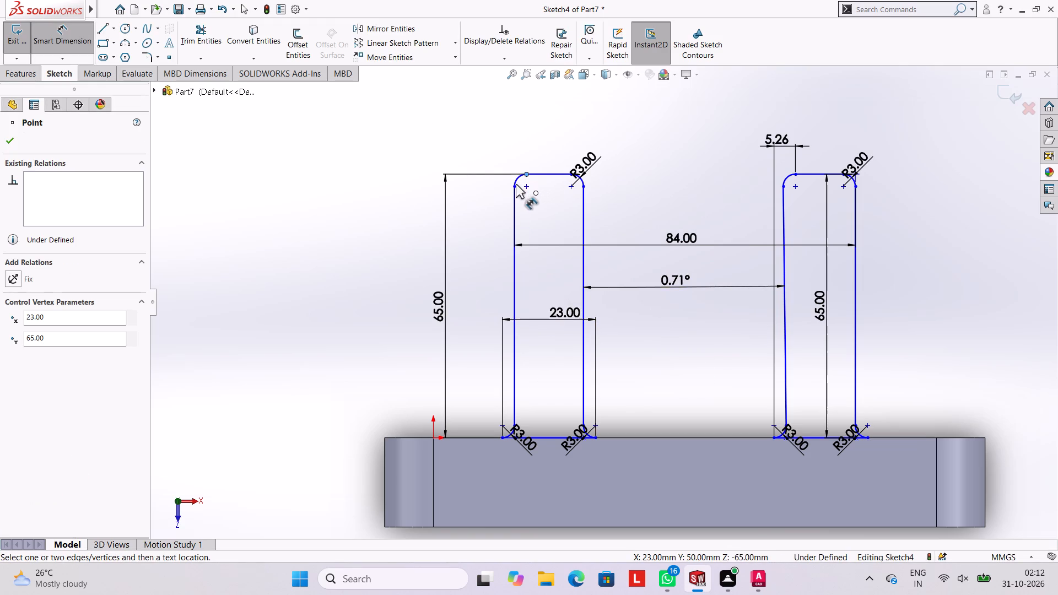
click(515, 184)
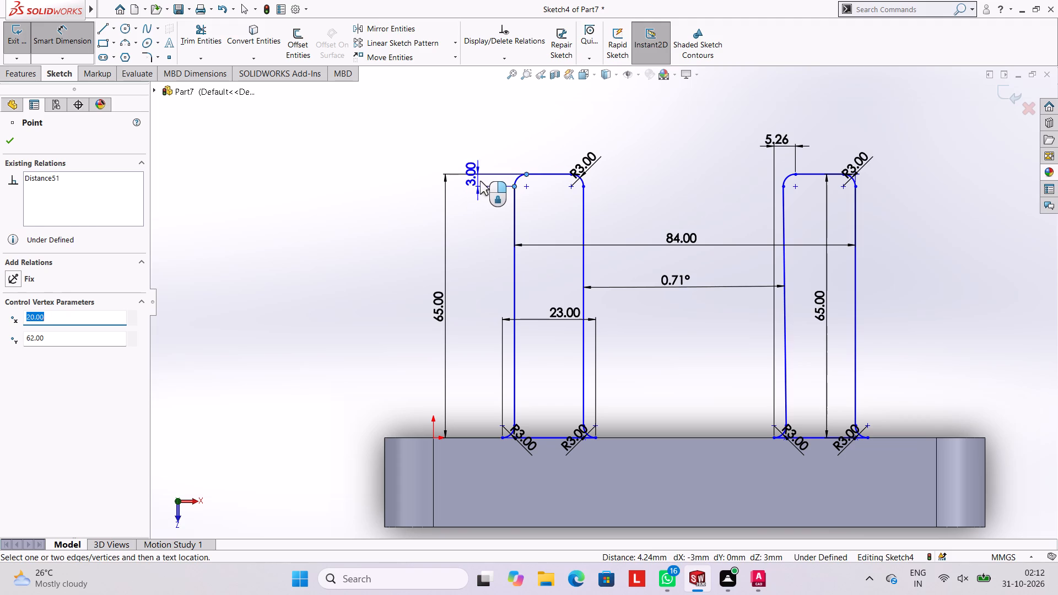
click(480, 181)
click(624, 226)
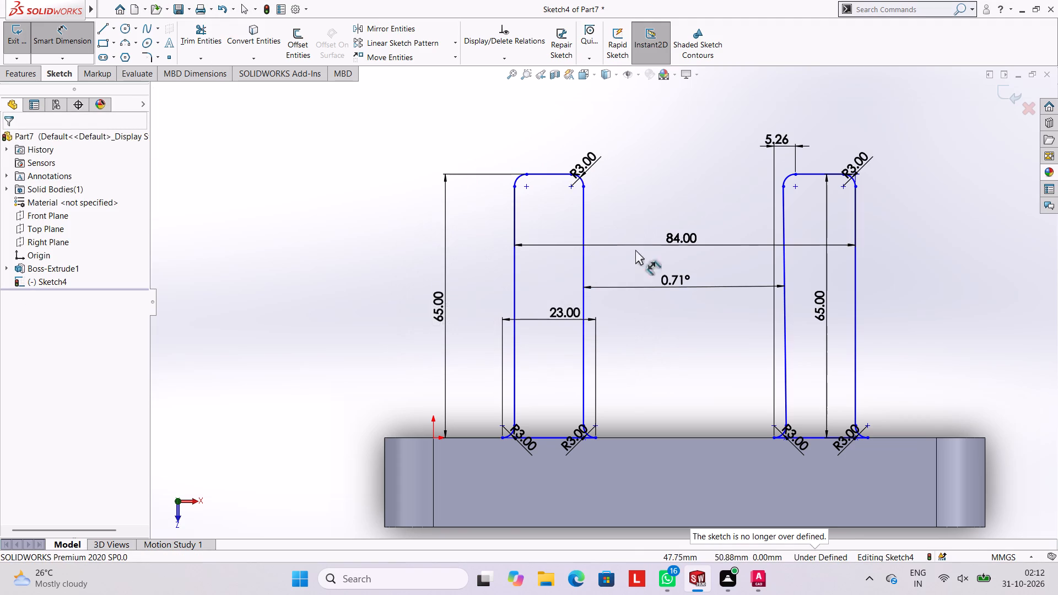
Dimension the nearer upright's width between the lower endpoints of its two top fillets.
click(513, 186)
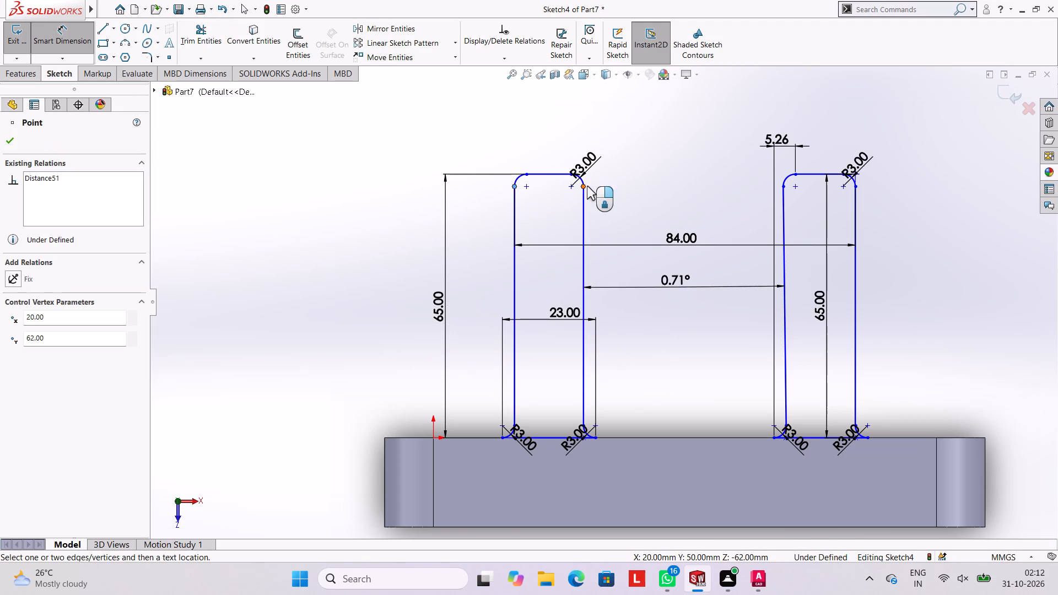
click(584, 186)
click(553, 269)
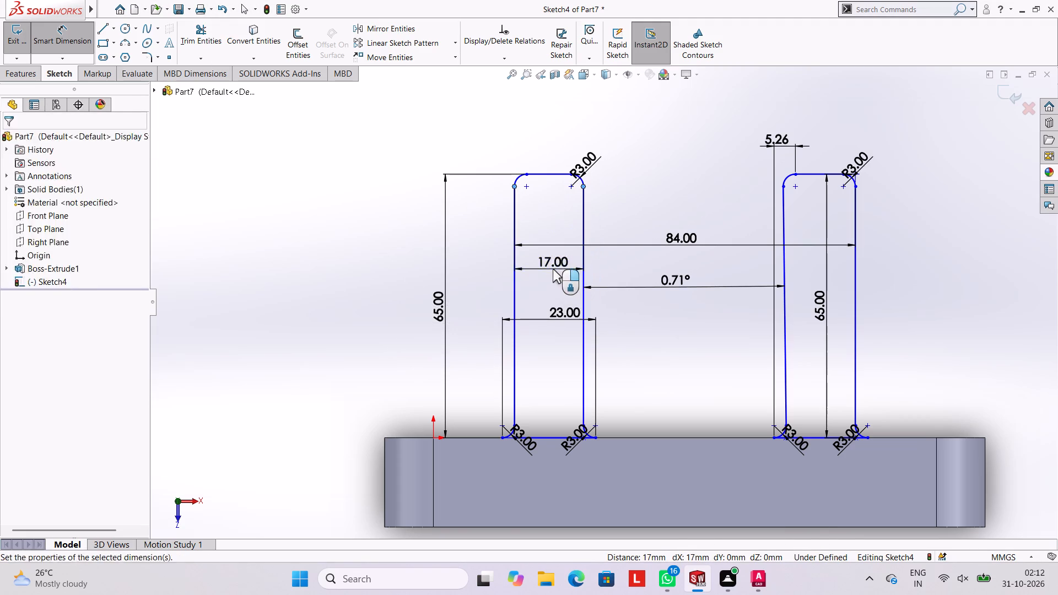
click(507, 250)
click(482, 230)
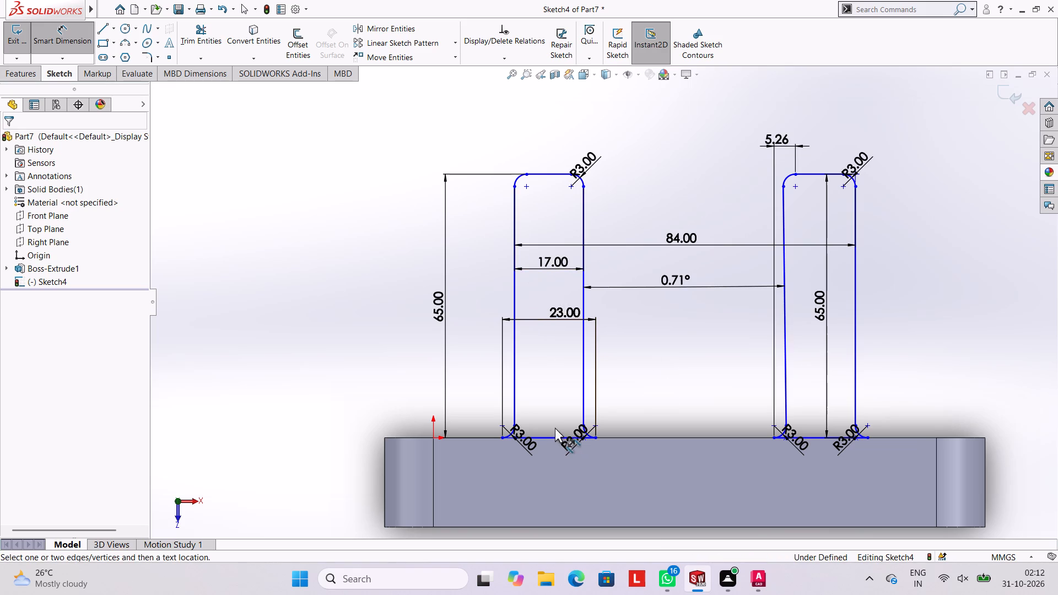
Dimension the horizontal spacing from the nearer upright's outer bottom fillet end to the farther upright's inner bottom fillet end.
click(501, 436)
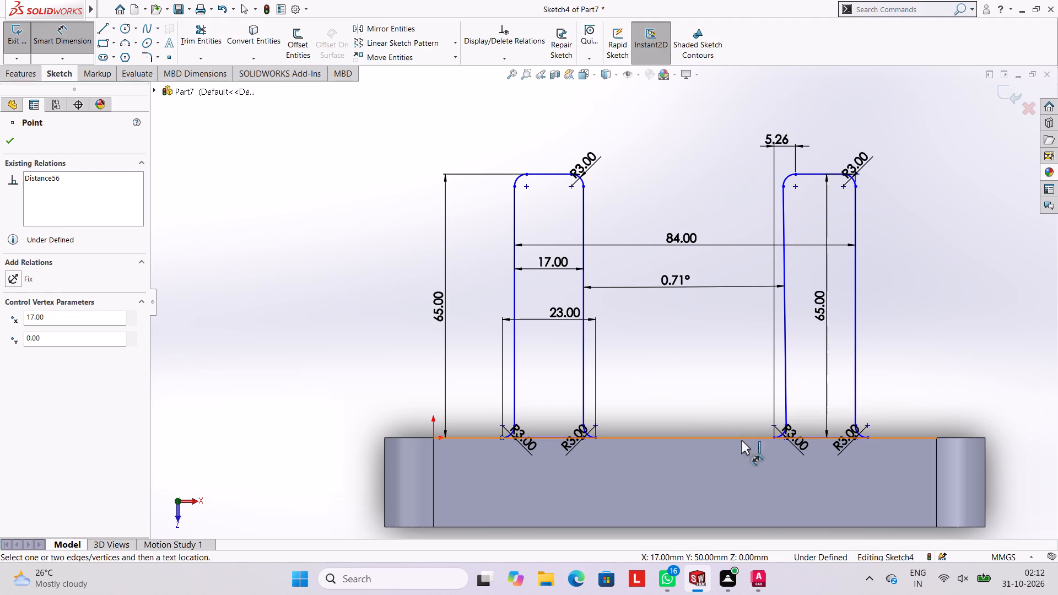
click(773, 440)
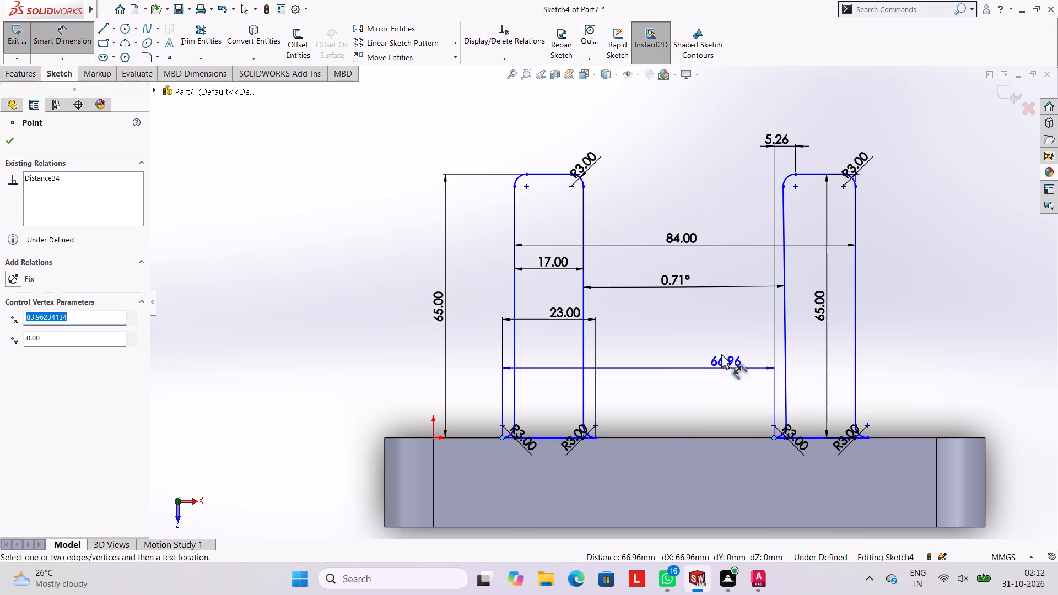
click(698, 207)
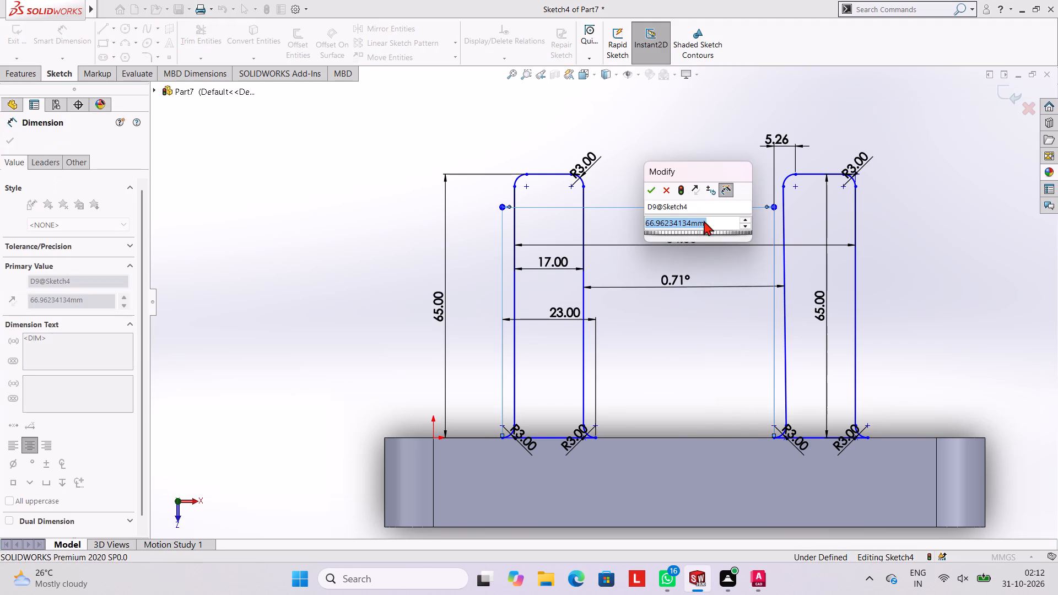
click(650, 191)
click(688, 339)
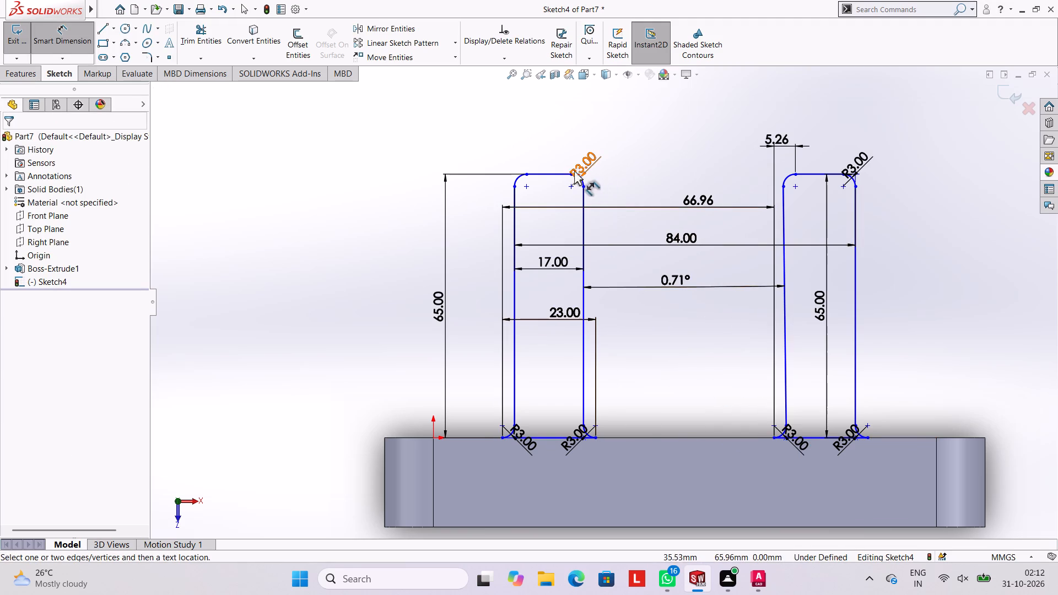
Dimension the overall distance from the nearer upright's top line to the block's front edge.
click(559, 175)
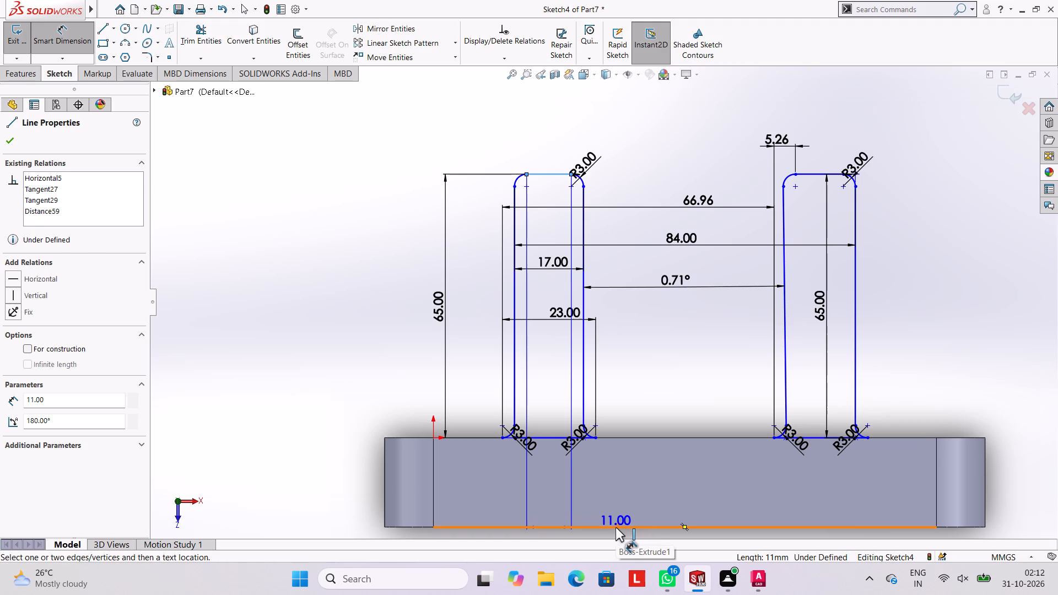
click(616, 527)
click(349, 381)
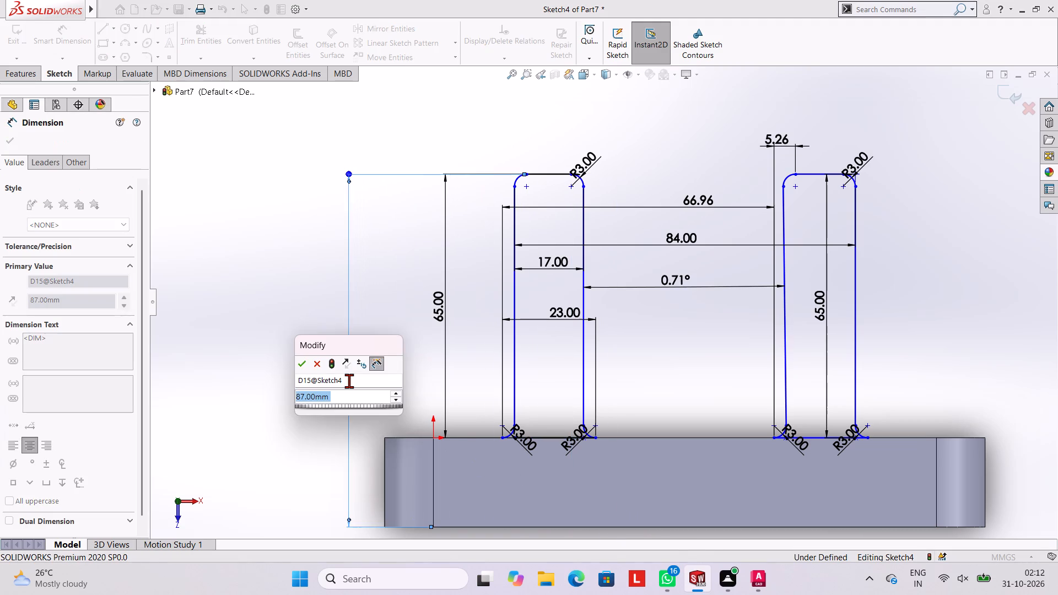
click(303, 363)
click(301, 326)
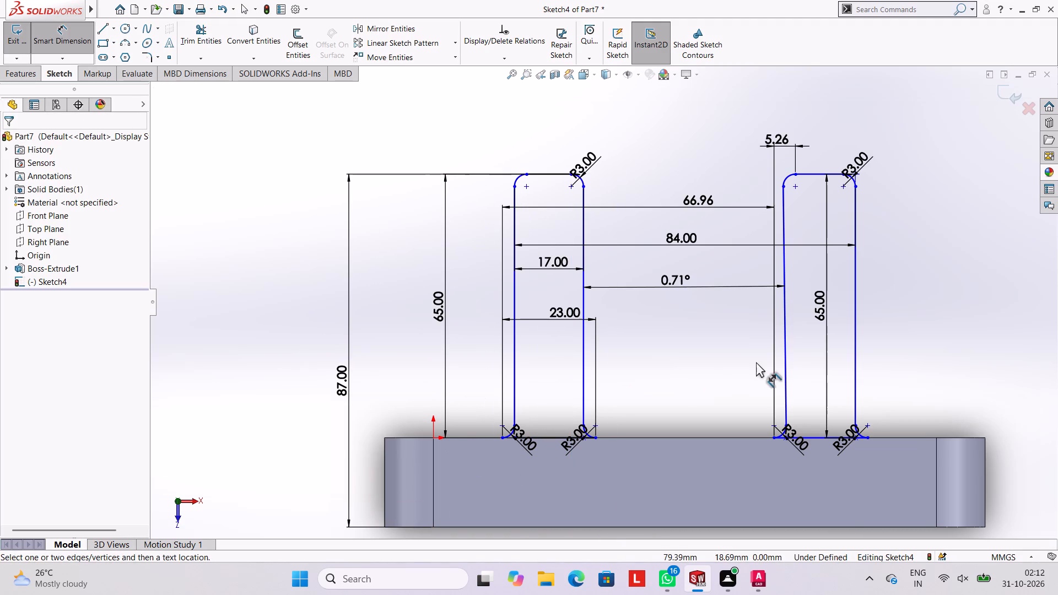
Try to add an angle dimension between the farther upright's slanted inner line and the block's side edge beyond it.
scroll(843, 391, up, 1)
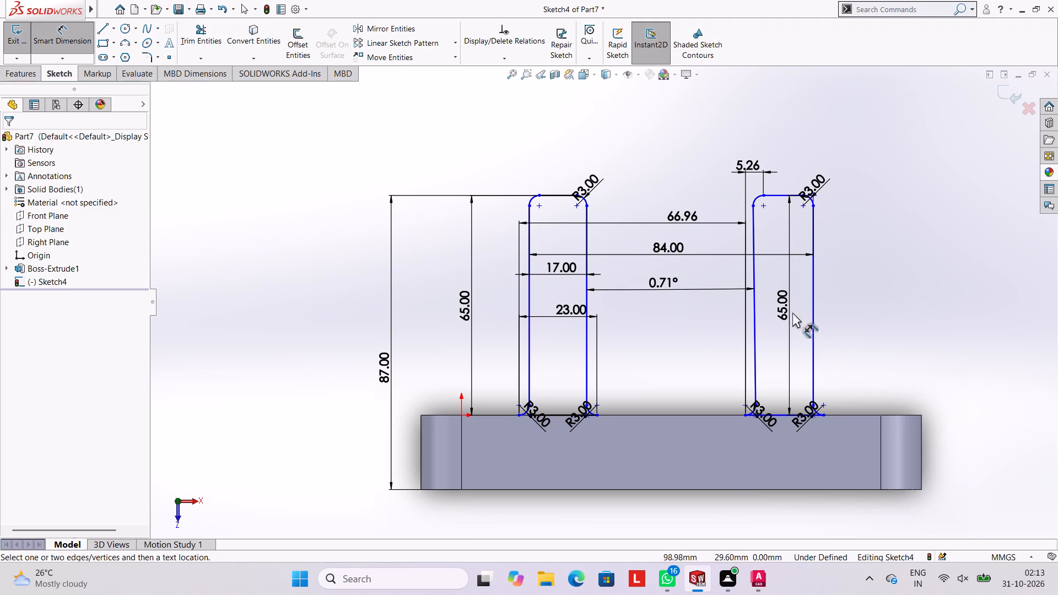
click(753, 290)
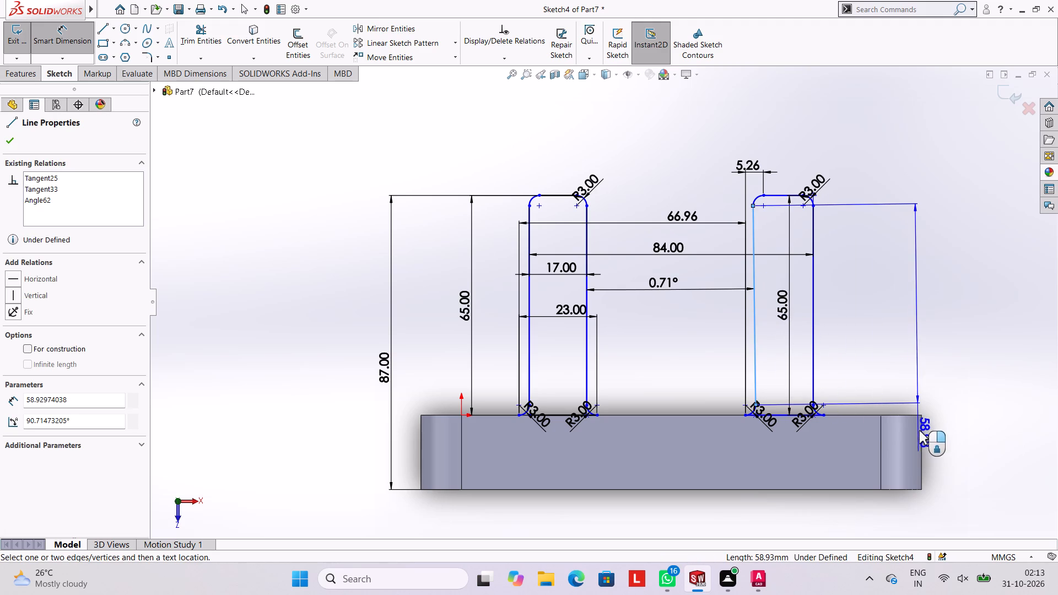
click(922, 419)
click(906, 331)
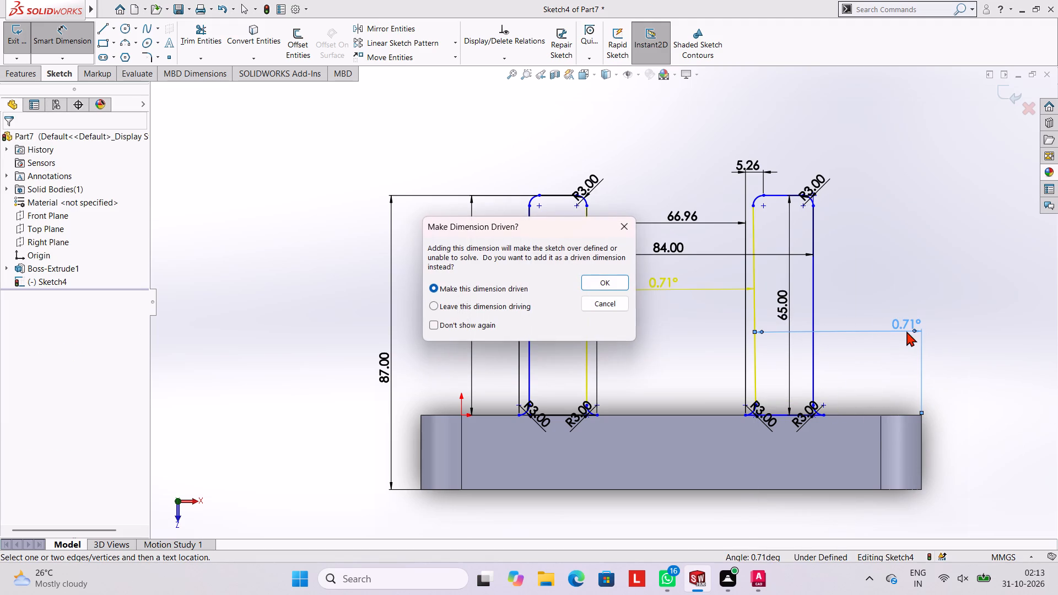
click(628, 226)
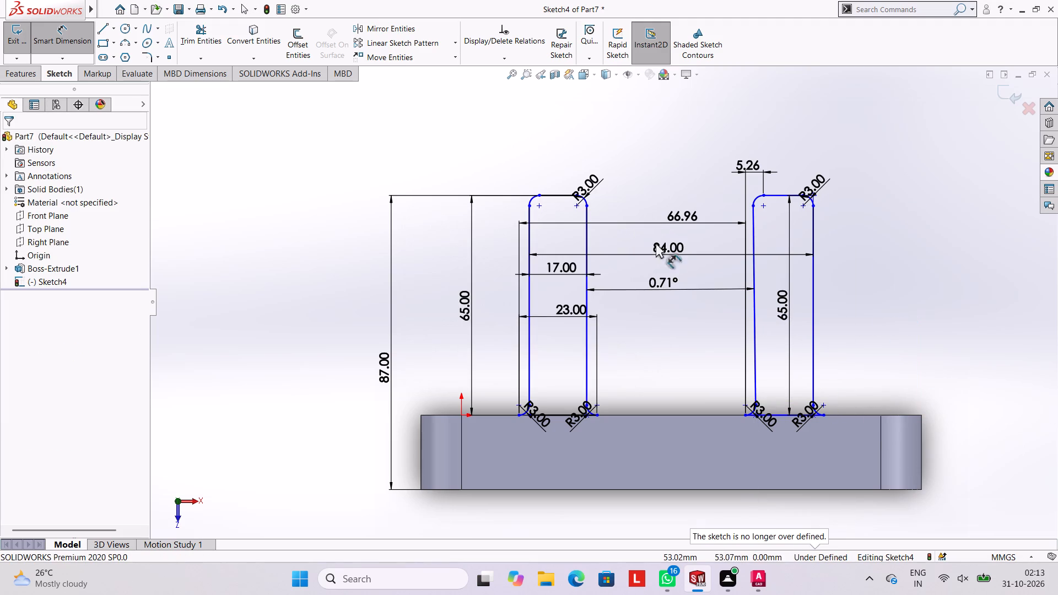
Dimension the farther upright's outer side line from the midpoint of the block's back edge.
click(814, 280)
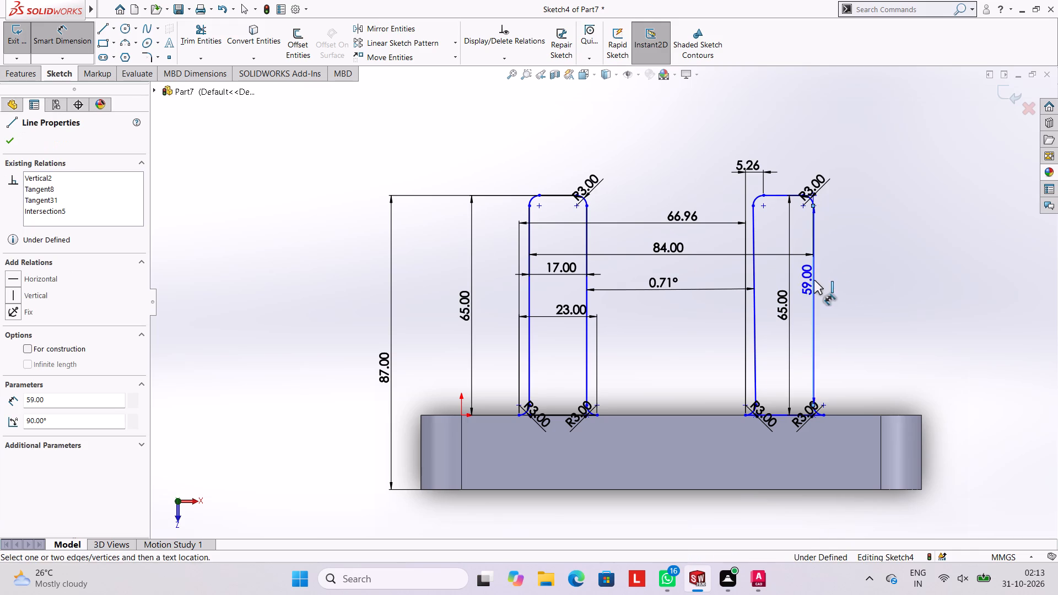
click(670, 416)
click(690, 354)
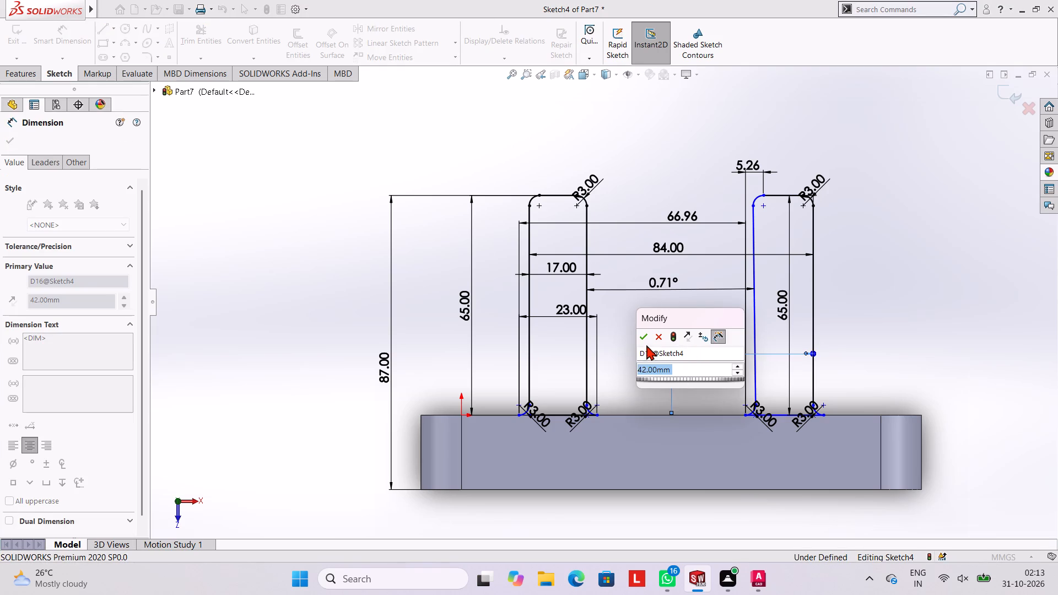
click(644, 335)
click(632, 331)
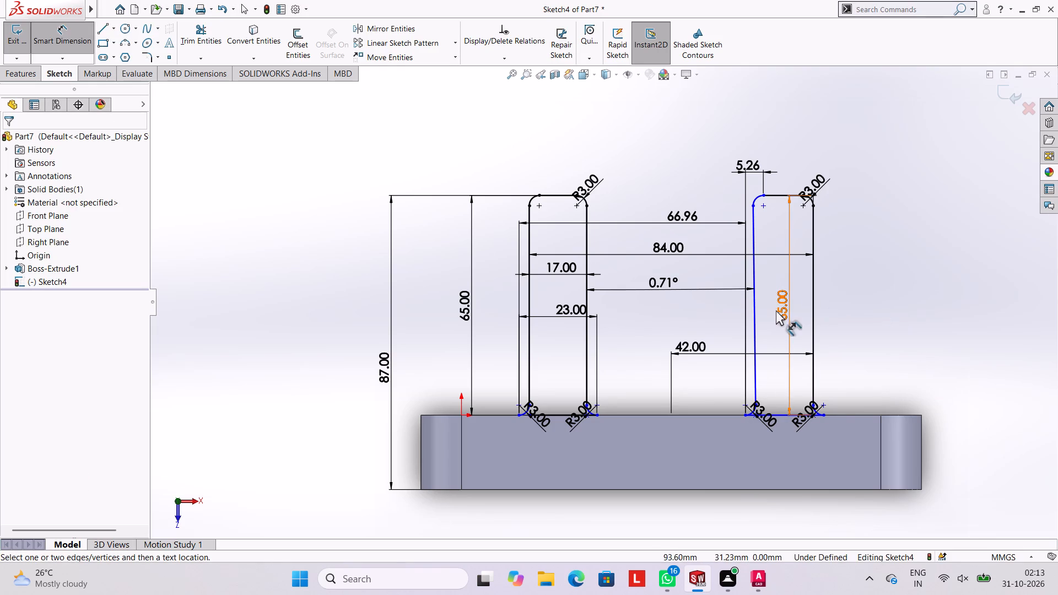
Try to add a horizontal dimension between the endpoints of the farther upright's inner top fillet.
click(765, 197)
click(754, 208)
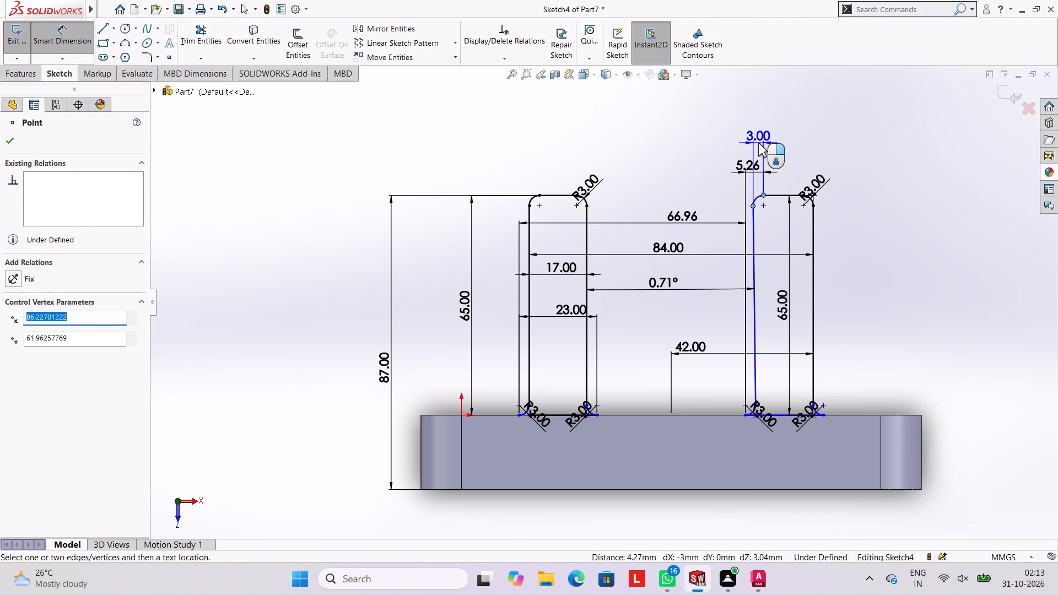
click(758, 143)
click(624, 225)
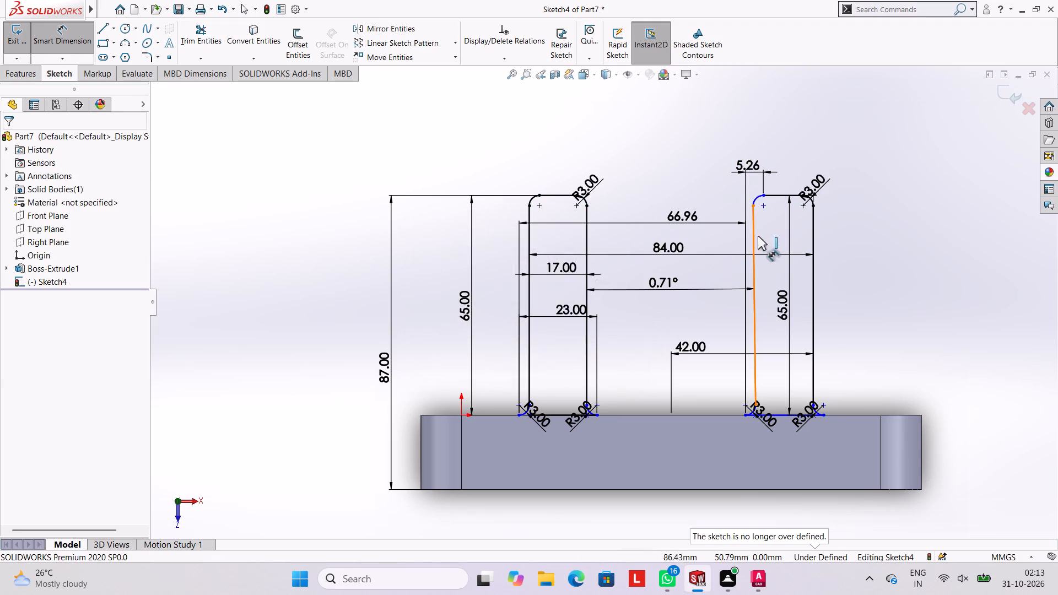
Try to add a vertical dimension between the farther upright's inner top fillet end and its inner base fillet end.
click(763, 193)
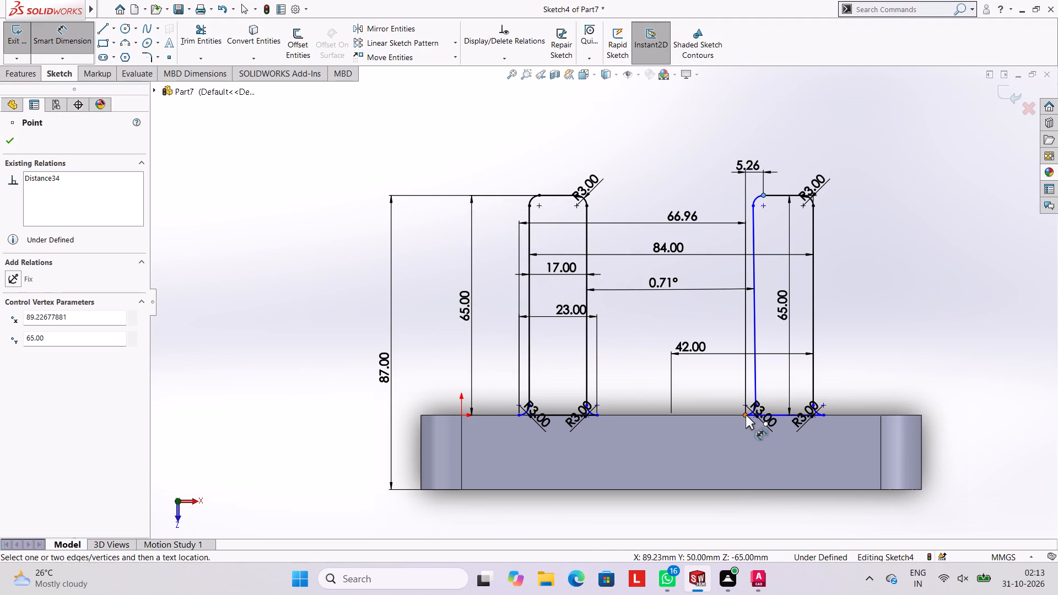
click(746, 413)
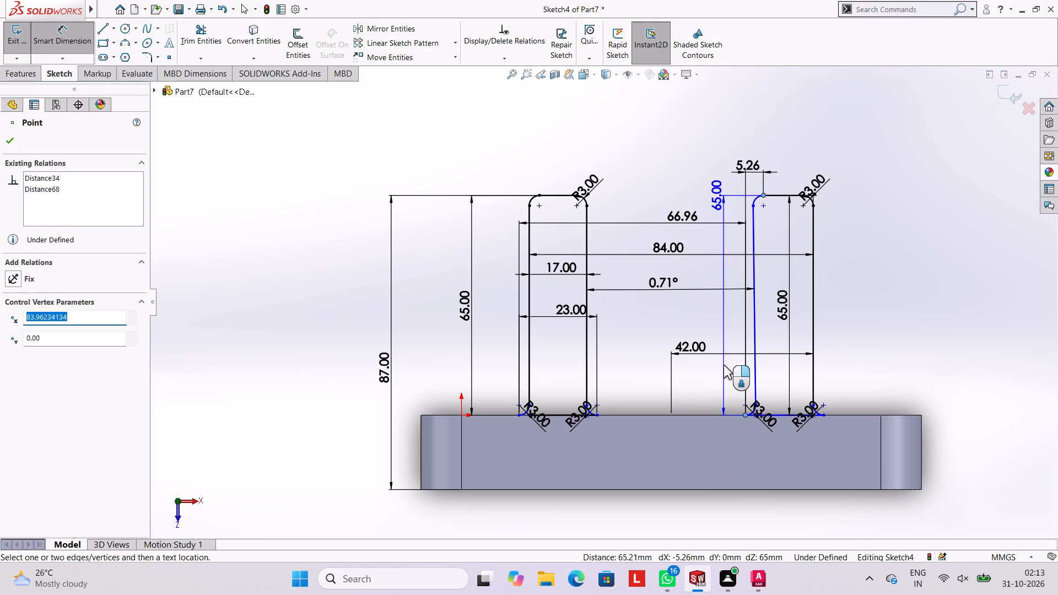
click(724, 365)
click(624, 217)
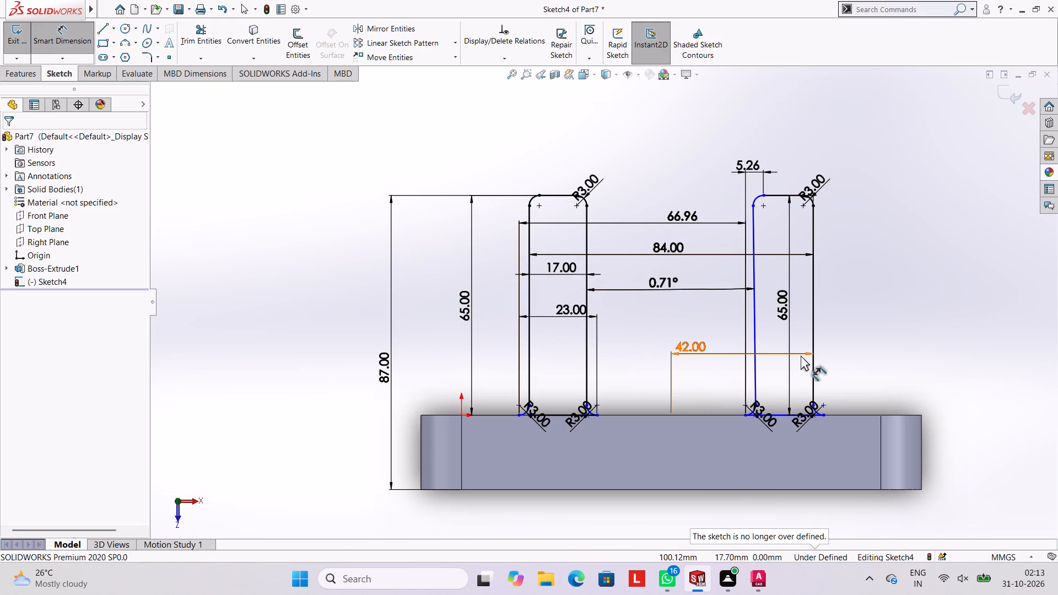
Dimension the vertical distance between the endpoints of the nearer upright's inner base fillet.
scroll(830, 382, down, 3)
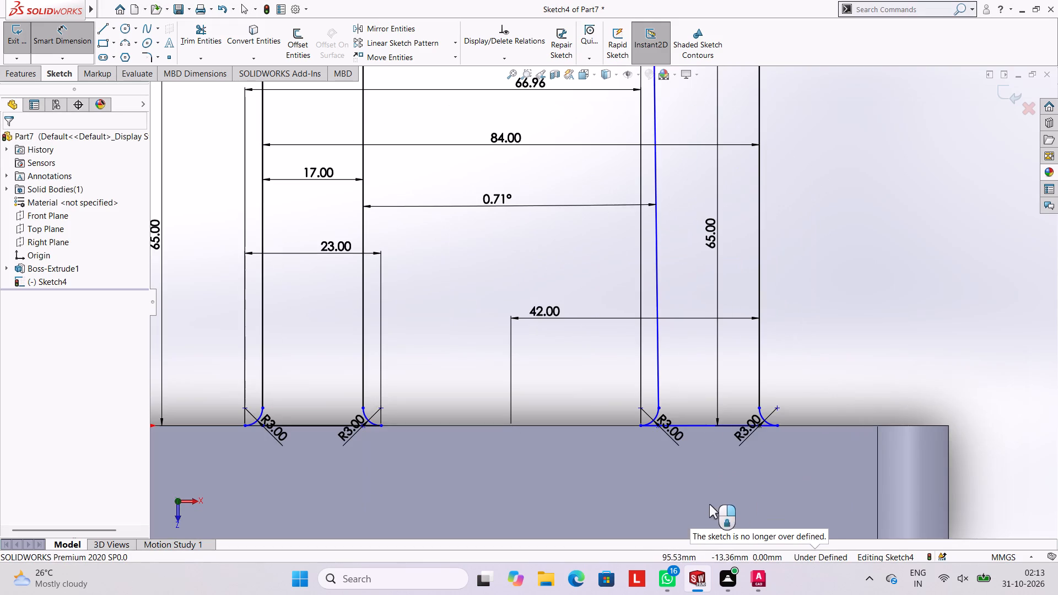
scroll(431, 467, up, 2)
scroll(431, 467, down, 2)
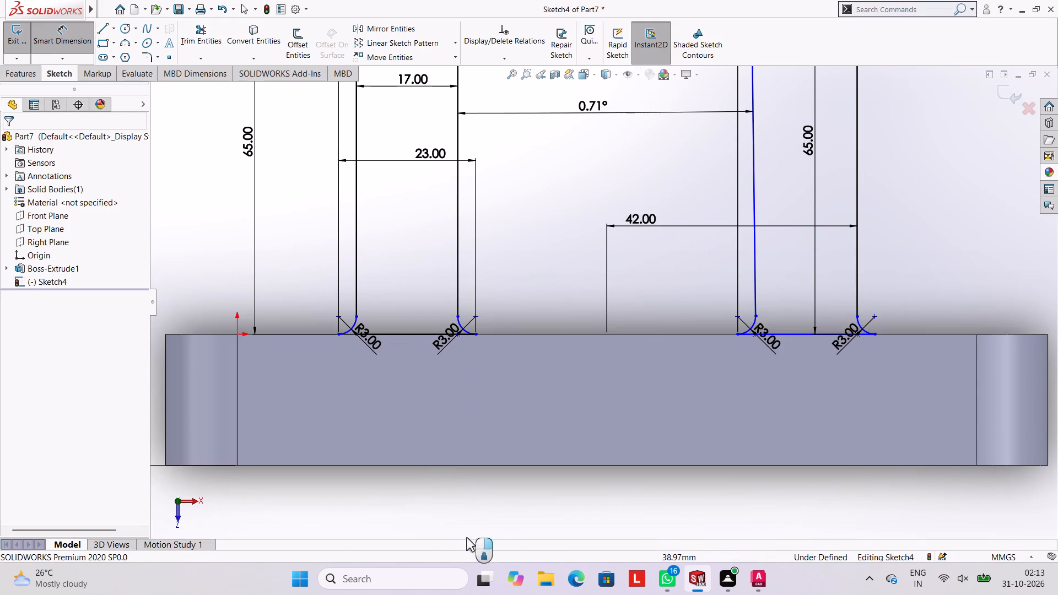
click(458, 316)
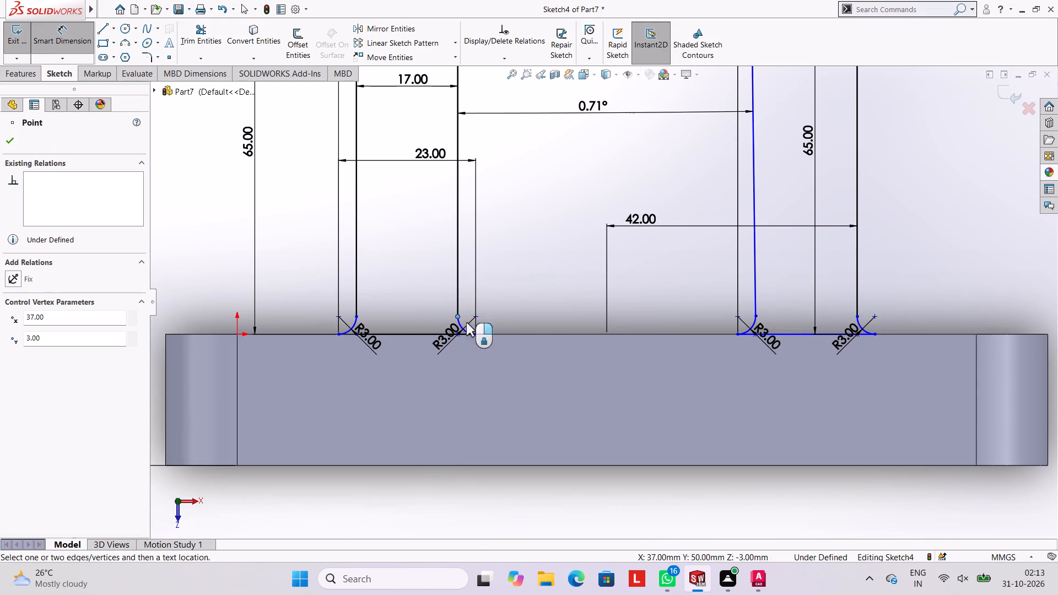
click(476, 333)
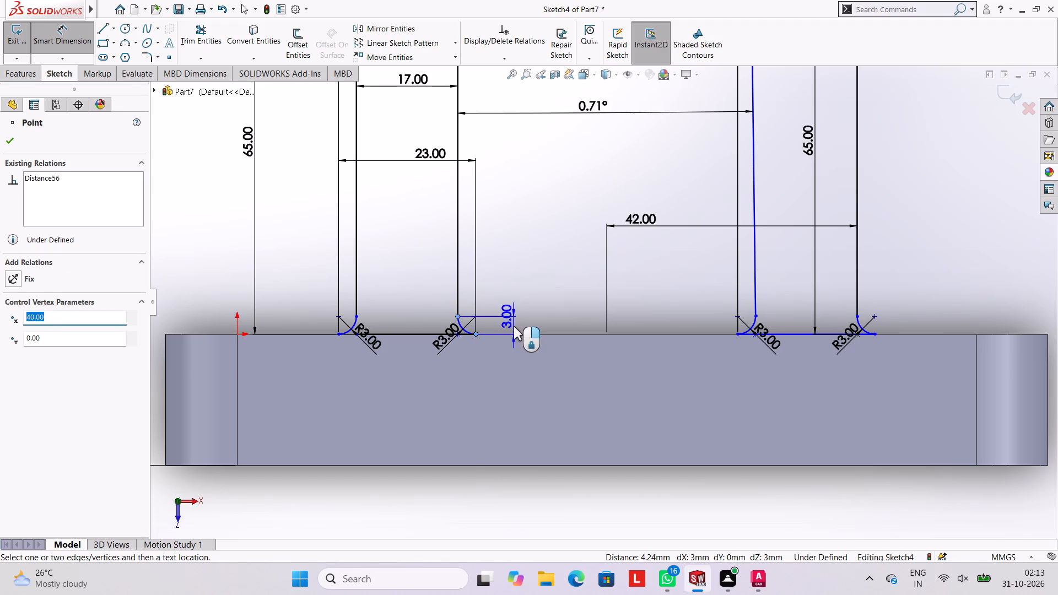
click(512, 327)
click(467, 313)
click(553, 276)
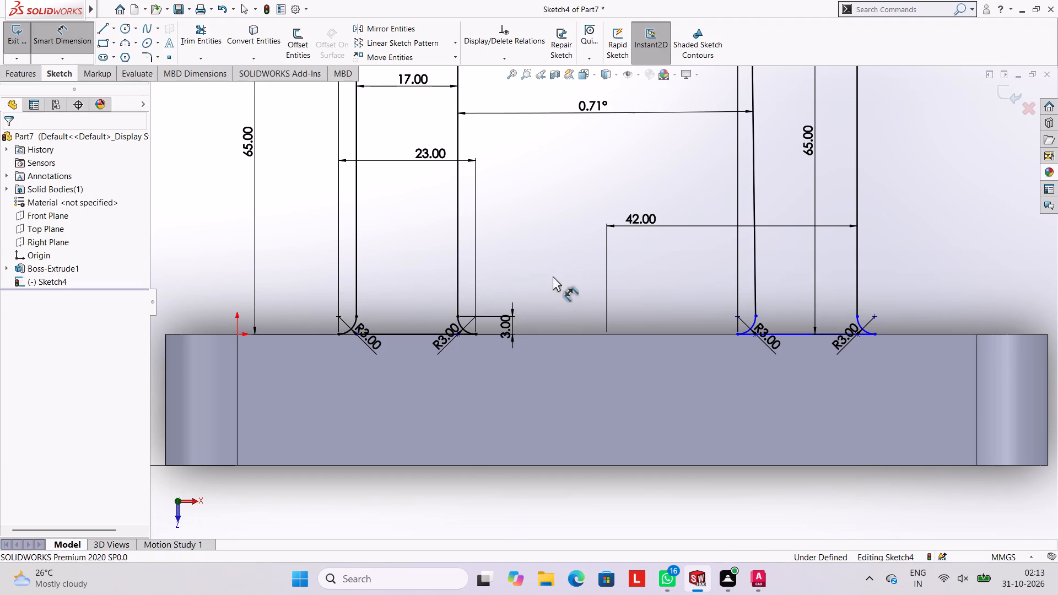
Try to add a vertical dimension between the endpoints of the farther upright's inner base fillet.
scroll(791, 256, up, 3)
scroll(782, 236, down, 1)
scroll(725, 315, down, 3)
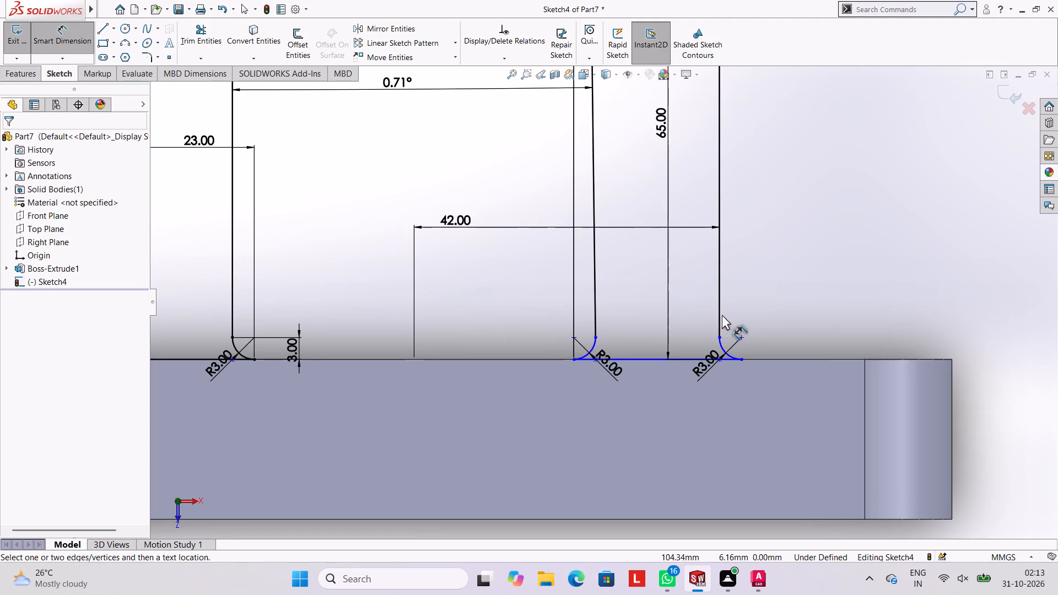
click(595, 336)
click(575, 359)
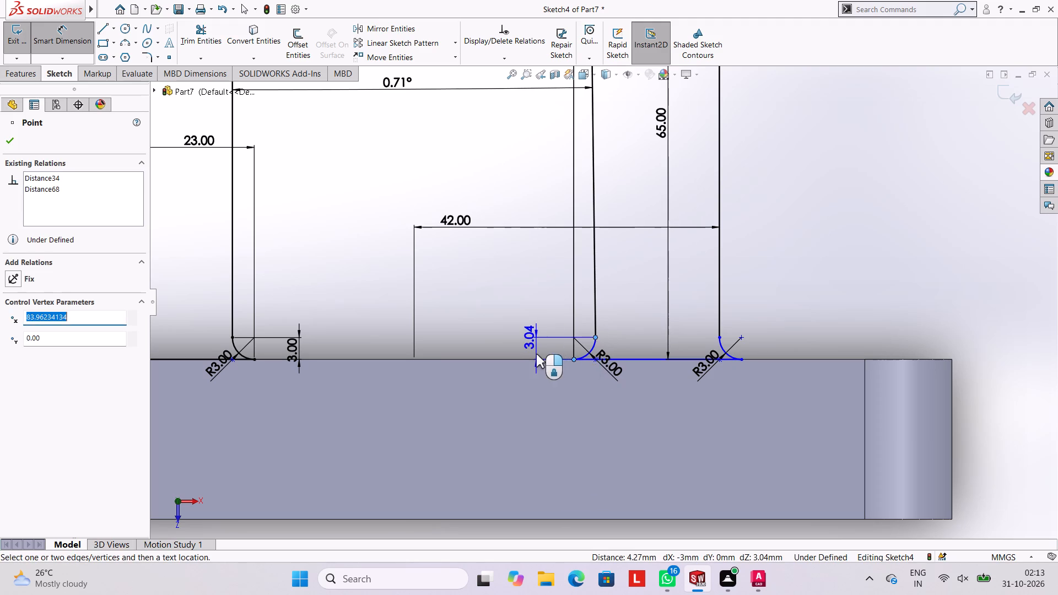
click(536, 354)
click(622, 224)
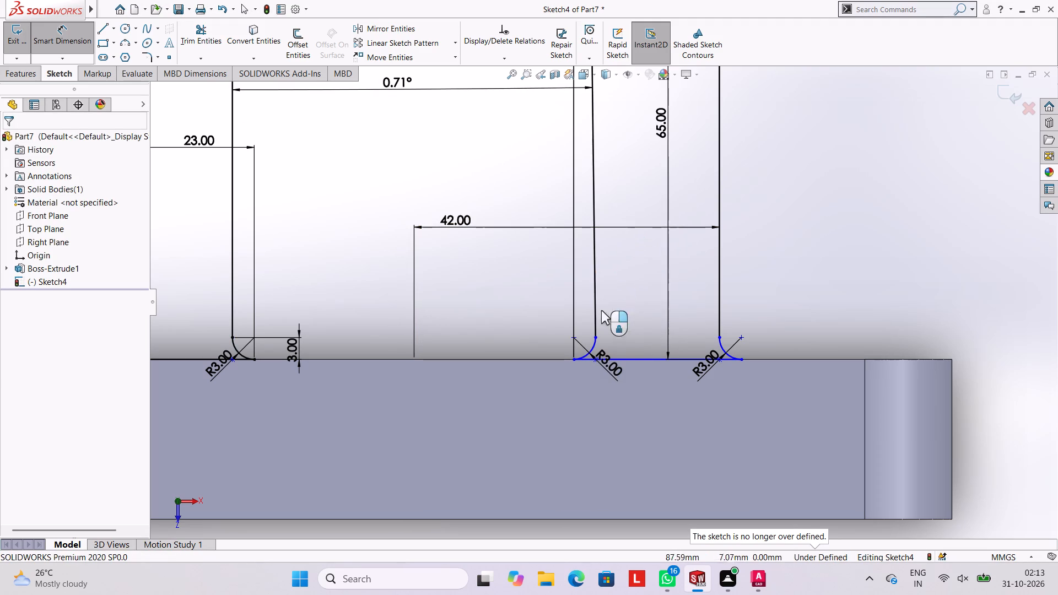
Dimension the horizontal distance from the upper end of the farther upright's inner base fillet to the midpoint of its base line.
click(594, 338)
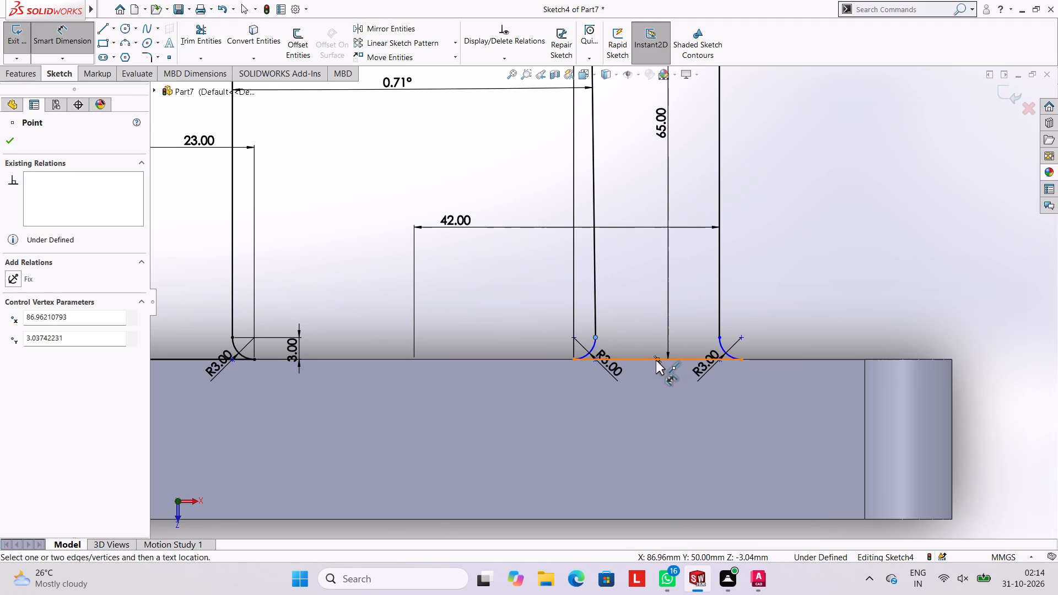
click(656, 360)
click(631, 392)
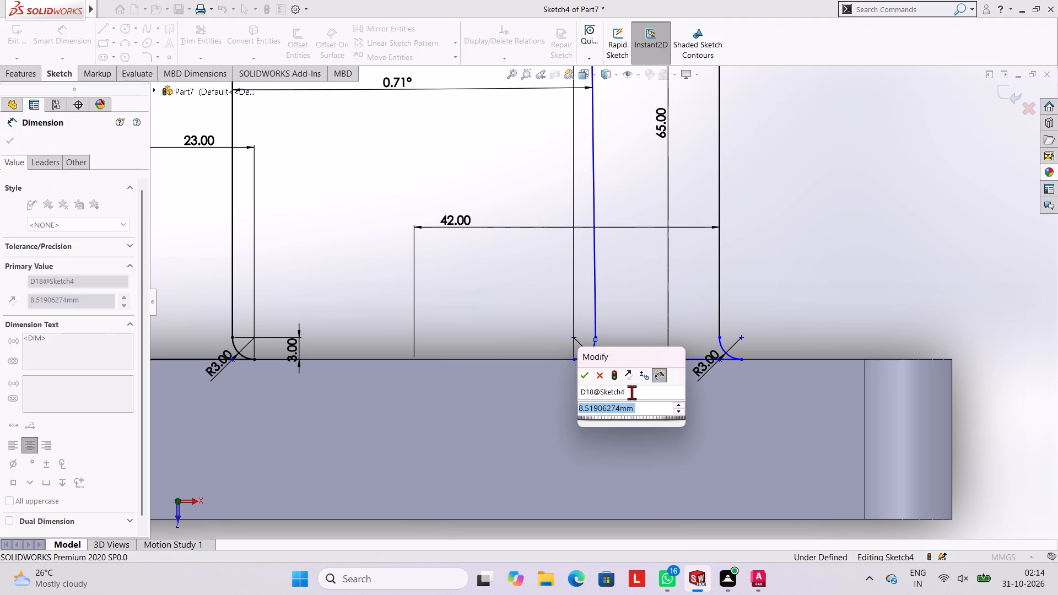
click(580, 378)
click(547, 317)
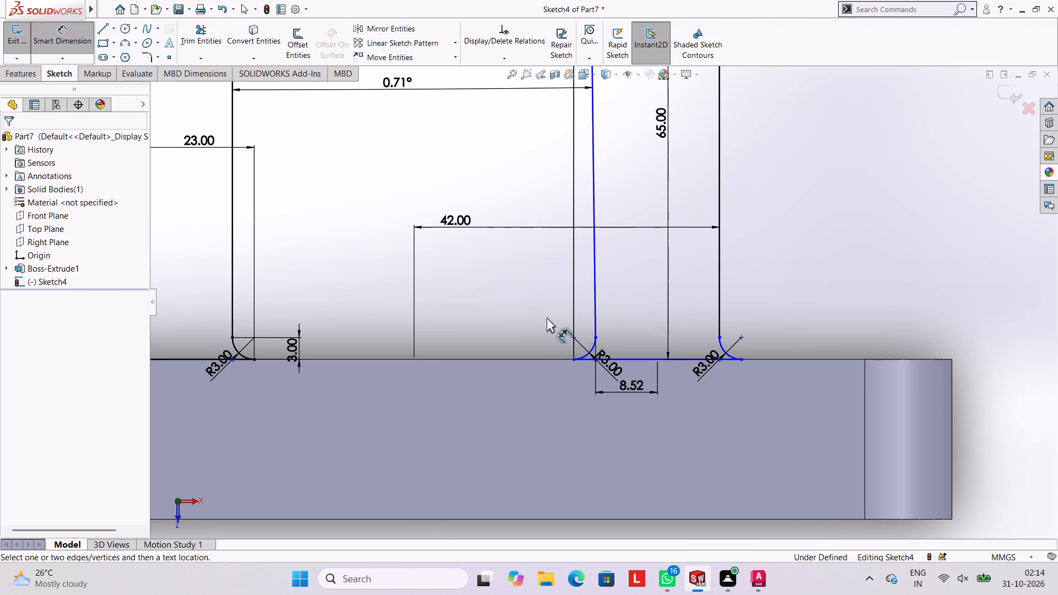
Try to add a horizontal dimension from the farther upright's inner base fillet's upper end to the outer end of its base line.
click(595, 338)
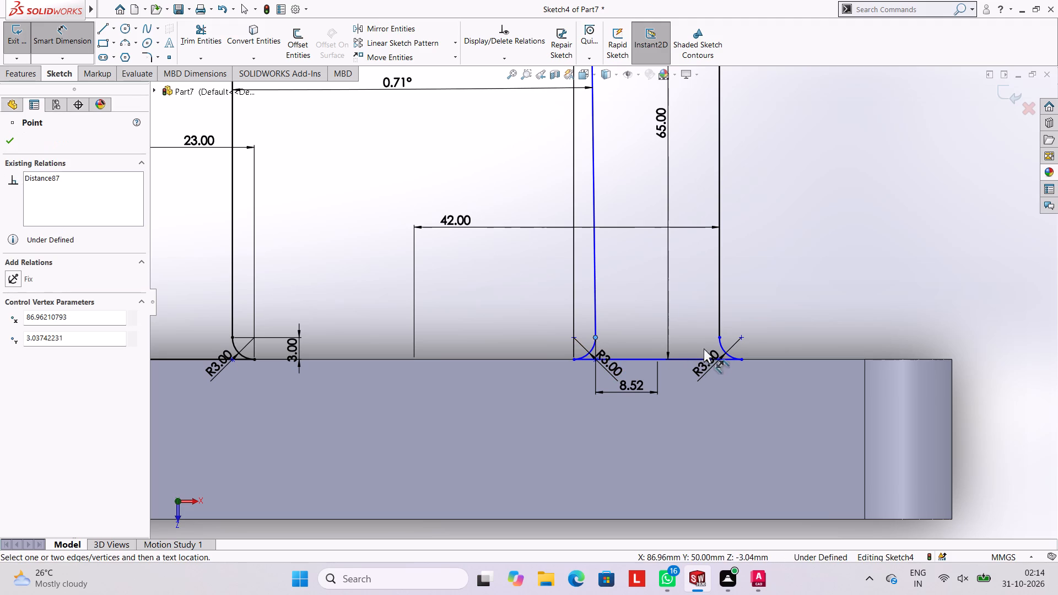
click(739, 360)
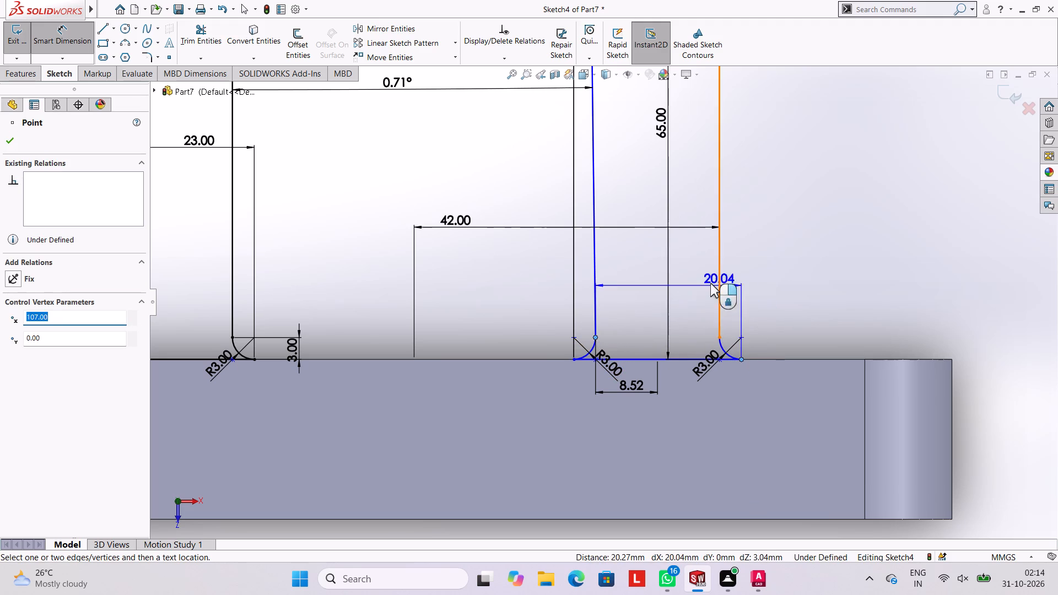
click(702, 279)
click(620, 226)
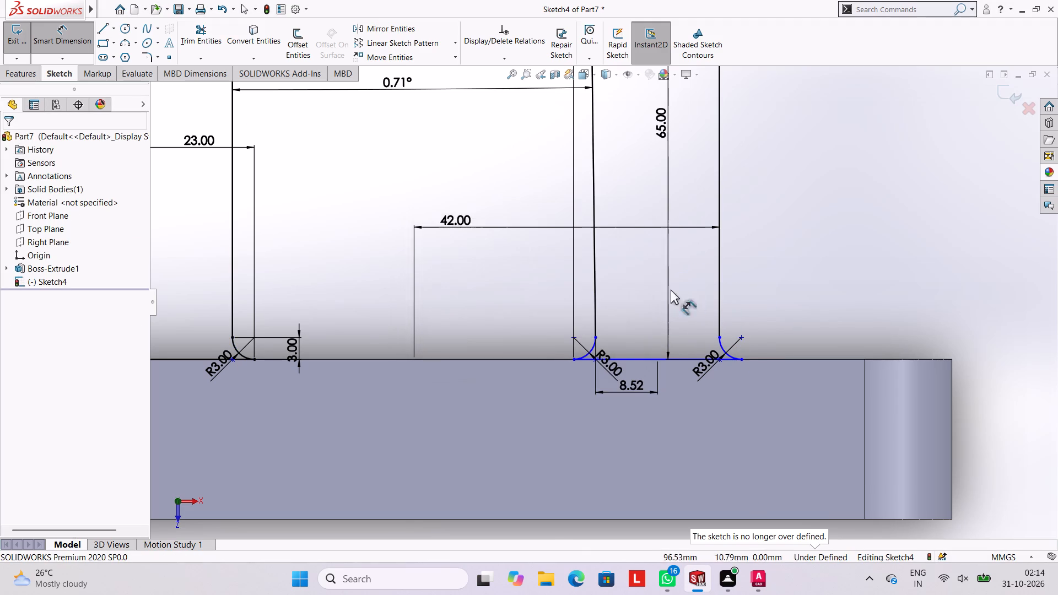
Dimension the horizontal distance between the endpoints of the farther upright's outer base fillet.
click(719, 336)
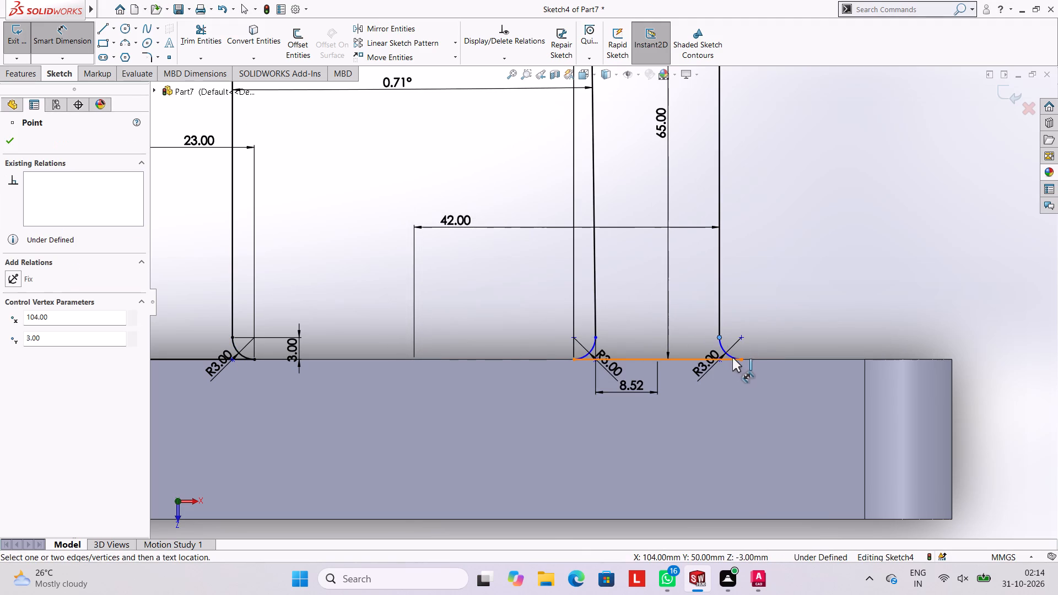
click(739, 359)
click(739, 317)
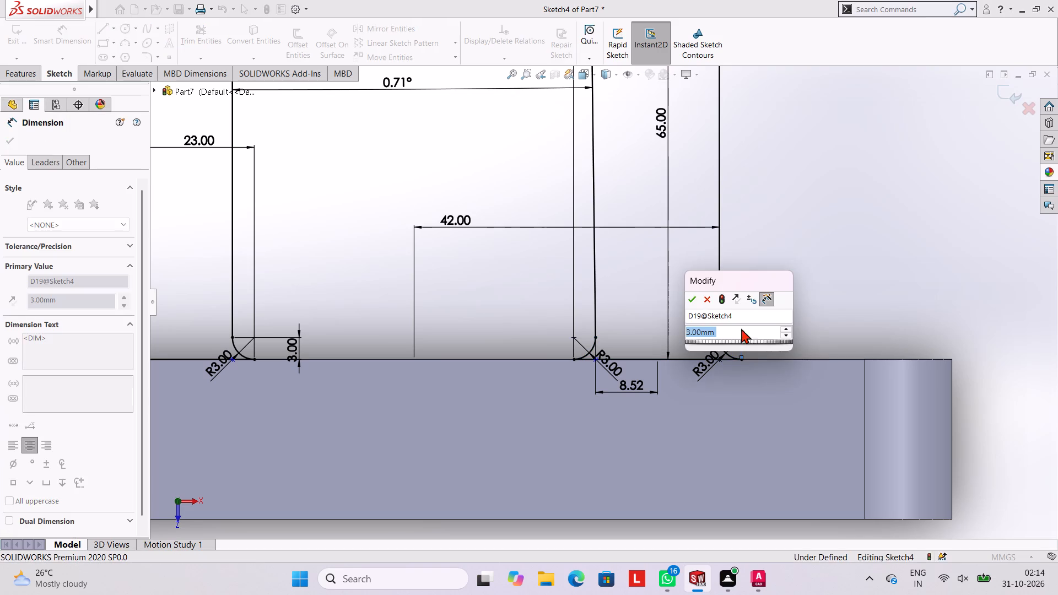
click(695, 297)
click(692, 288)
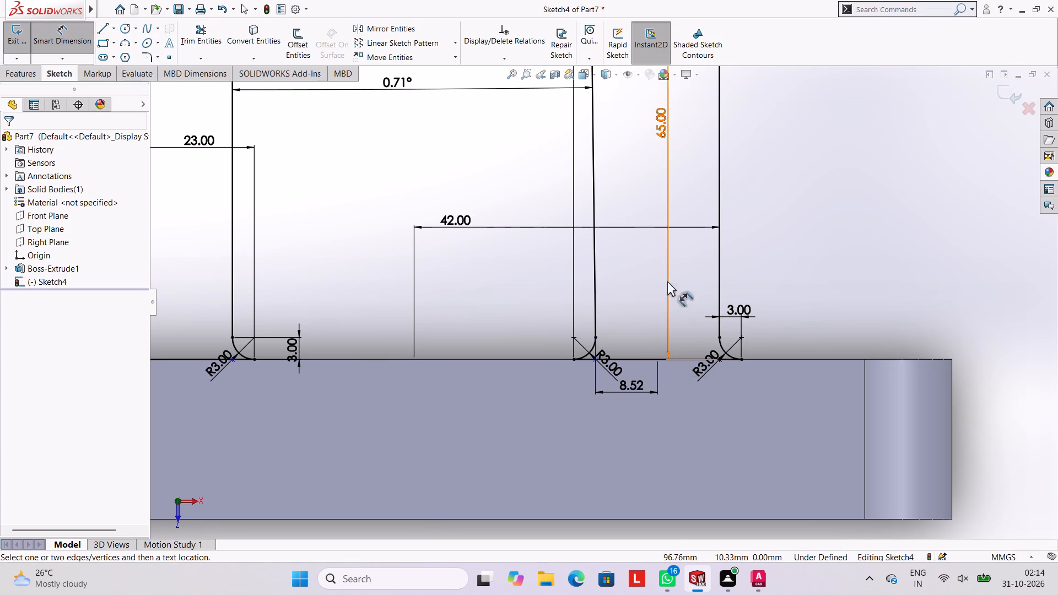
Examine both upright profiles, their top and base fillets, and the dimensions placed on them.
scroll(398, 273, up, 6)
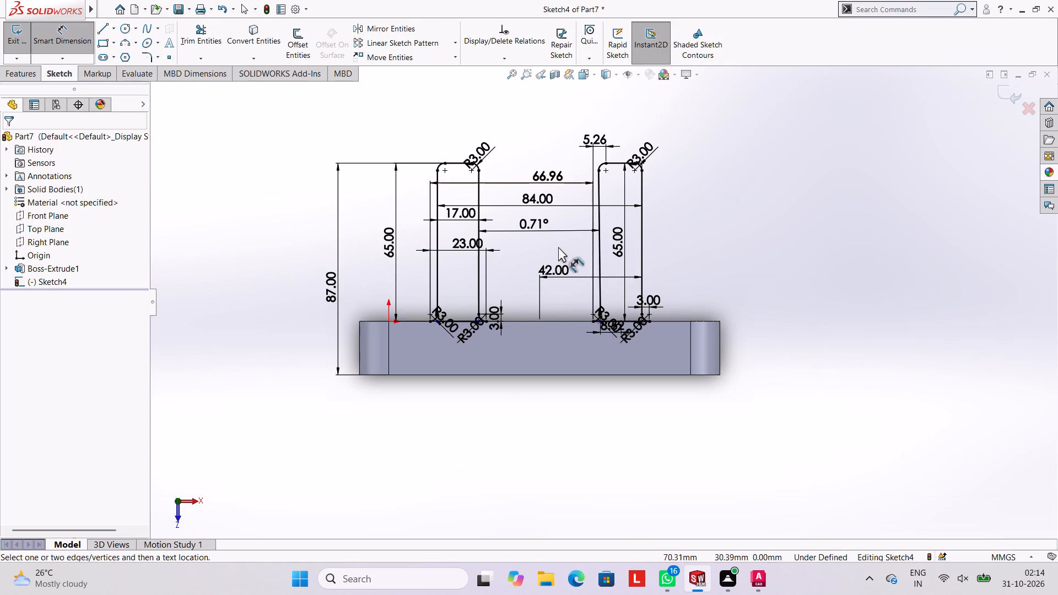
scroll(552, 254, down, 3)
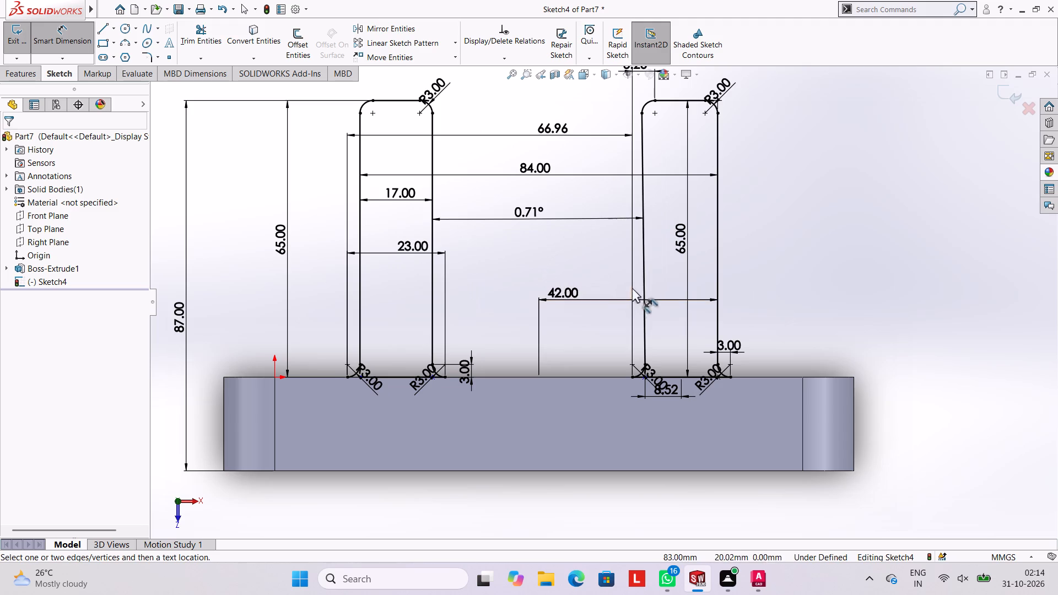
scroll(644, 347, down, 5)
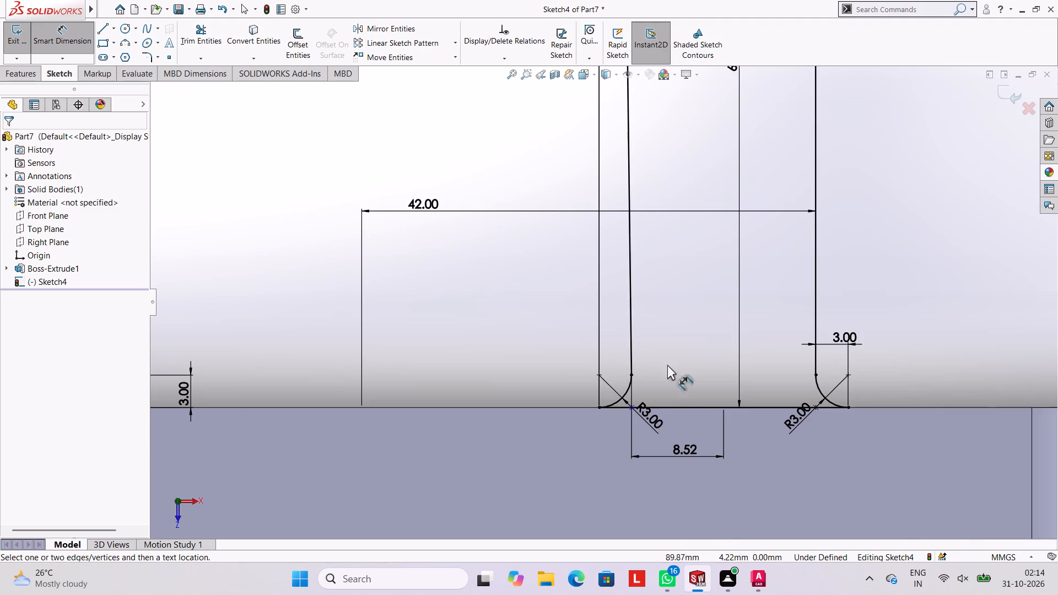
scroll(776, 424, up, 4)
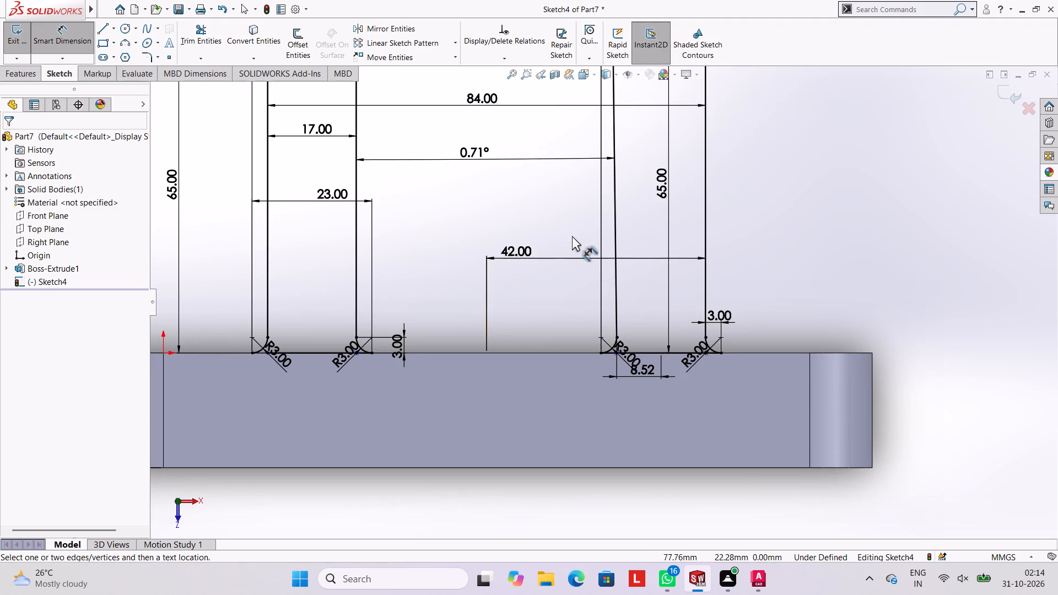
scroll(577, 232, up, 4)
scroll(587, 201, down, 4)
scroll(652, 246, down, 2)
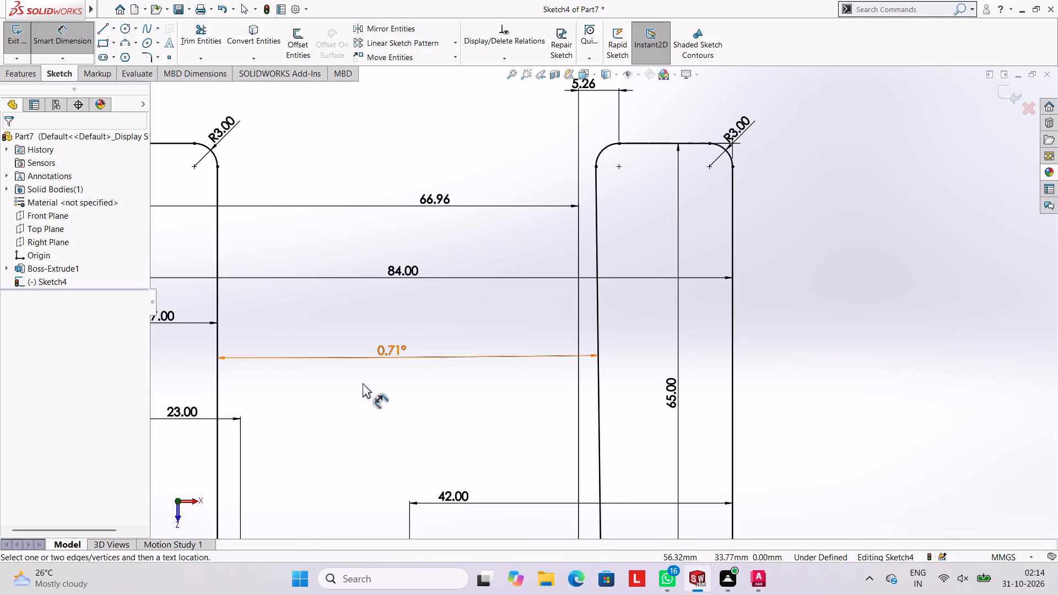
scroll(717, 341, up, 1)
scroll(697, 212, down, 2)
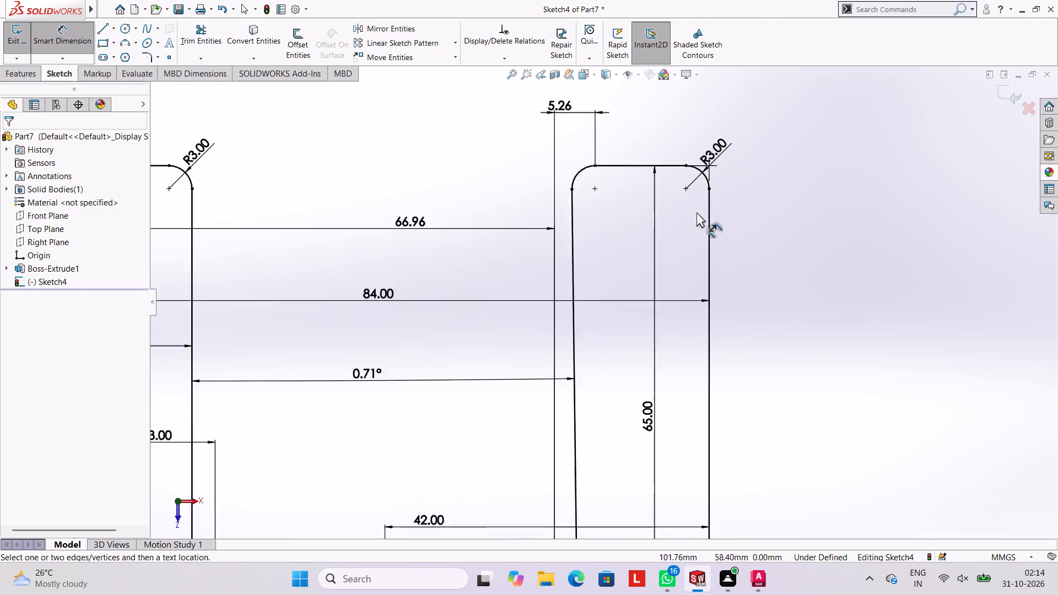
scroll(697, 212, down, 1)
scroll(558, 361, up, 9)
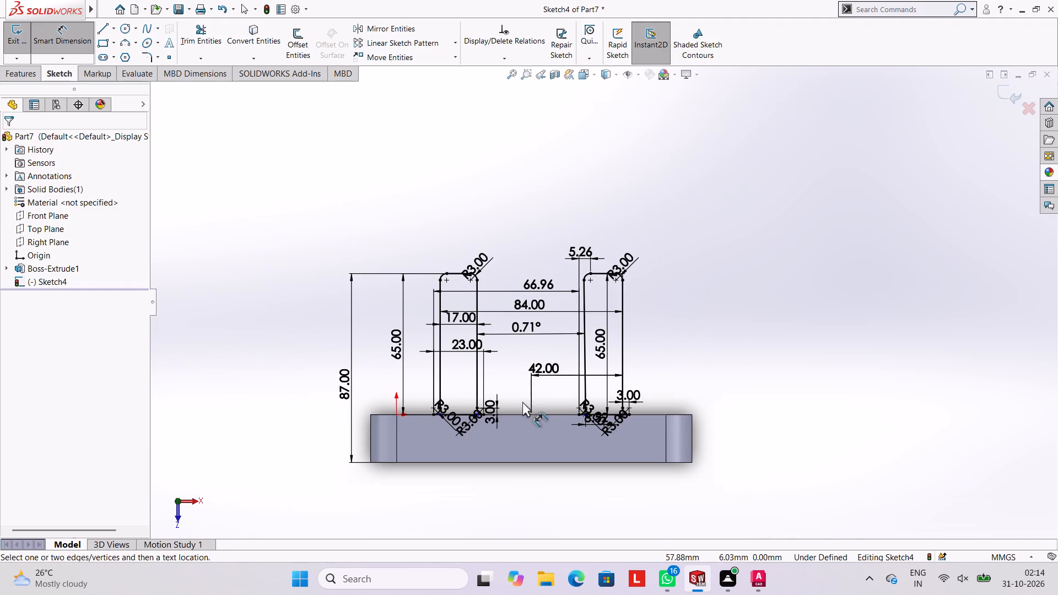
scroll(525, 396, up, 1)
scroll(525, 388, down, 5)
scroll(513, 350, up, 1)
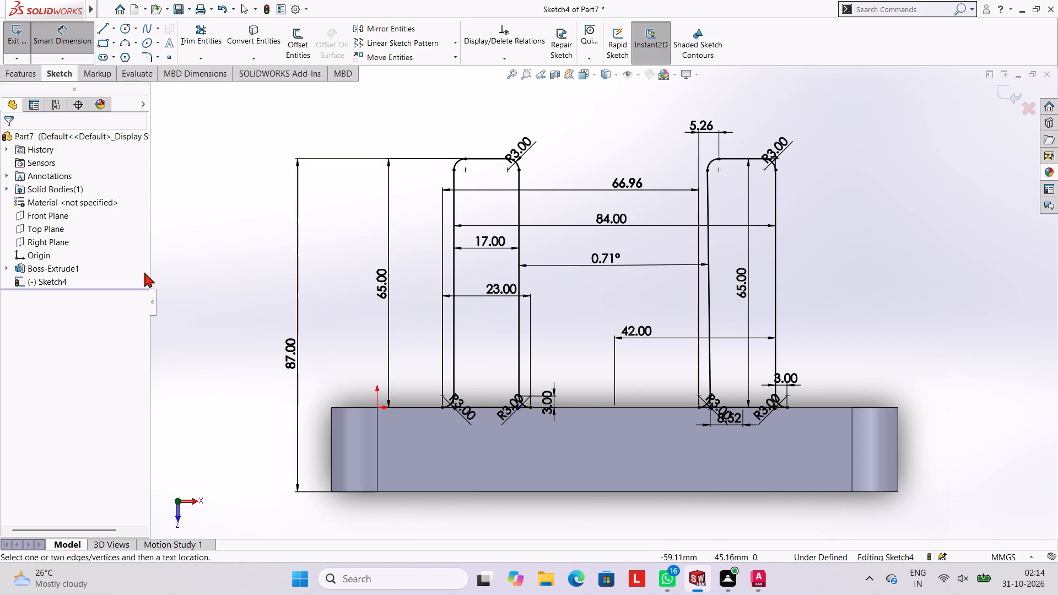
Extrude both upright profiles 50 mm in the reversed direction, across the block, with the result merged.
click(10, 74)
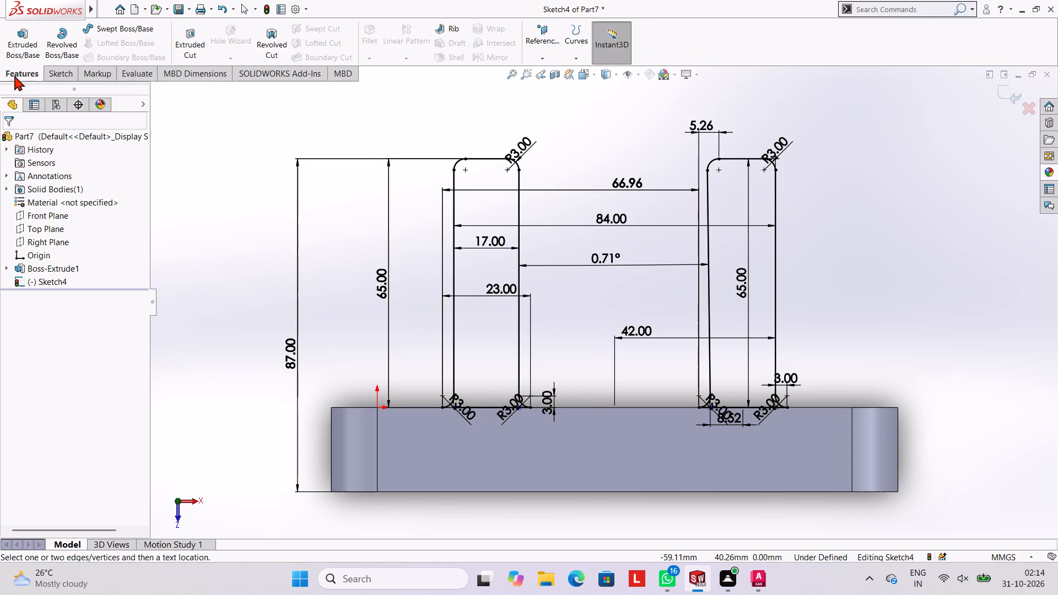
click(35, 37)
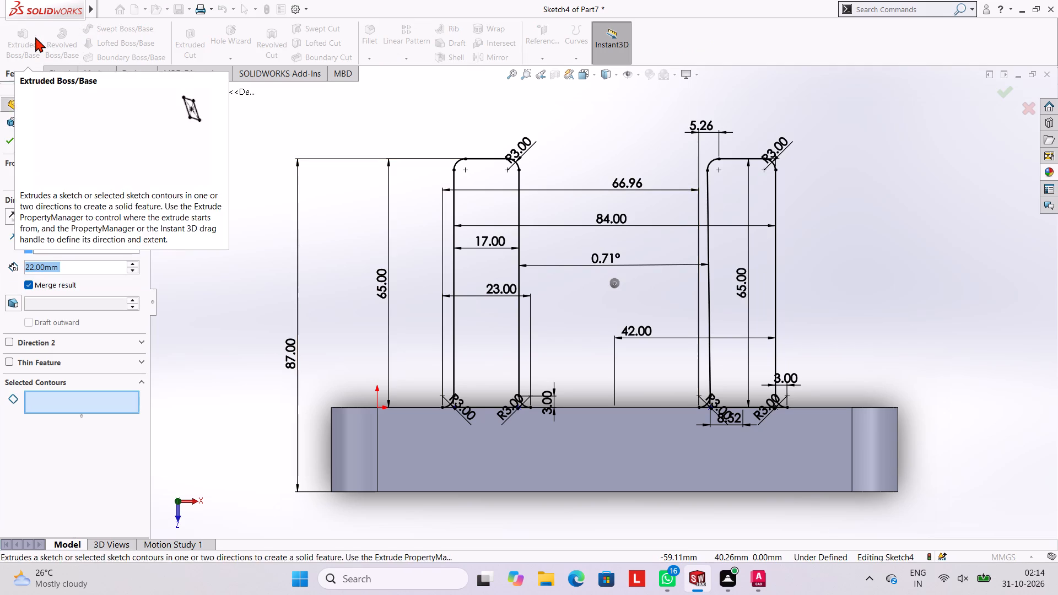
click(476, 318)
click(718, 269)
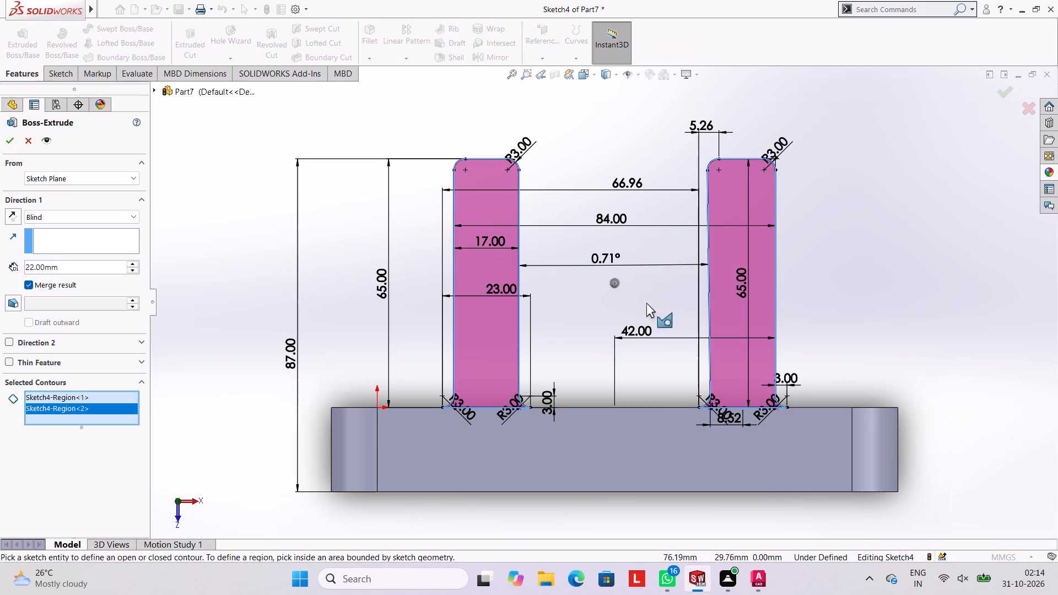
middle_drag(370, 239, 431, 291)
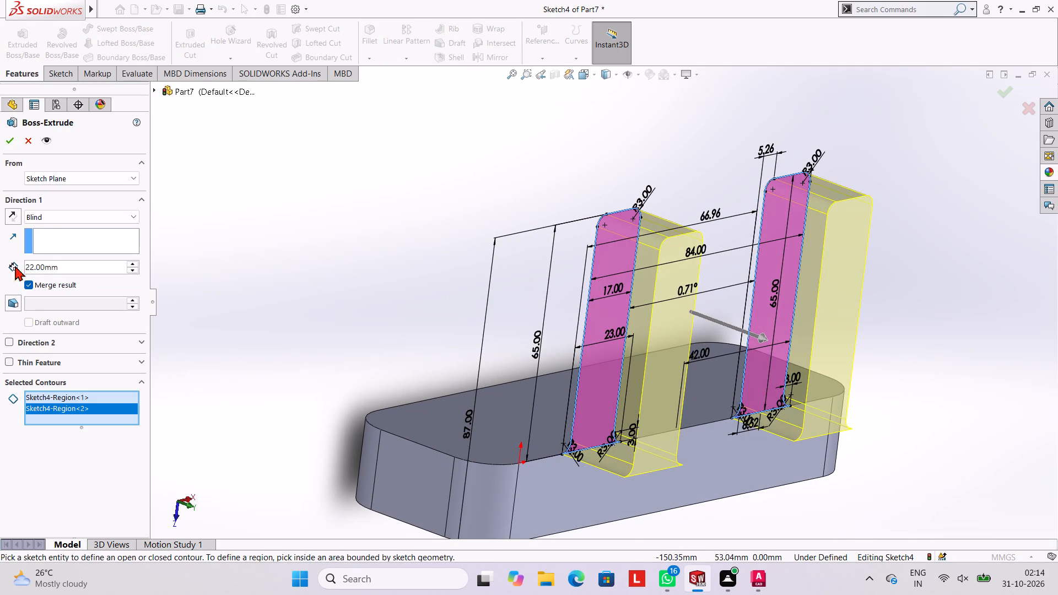
click(11, 219)
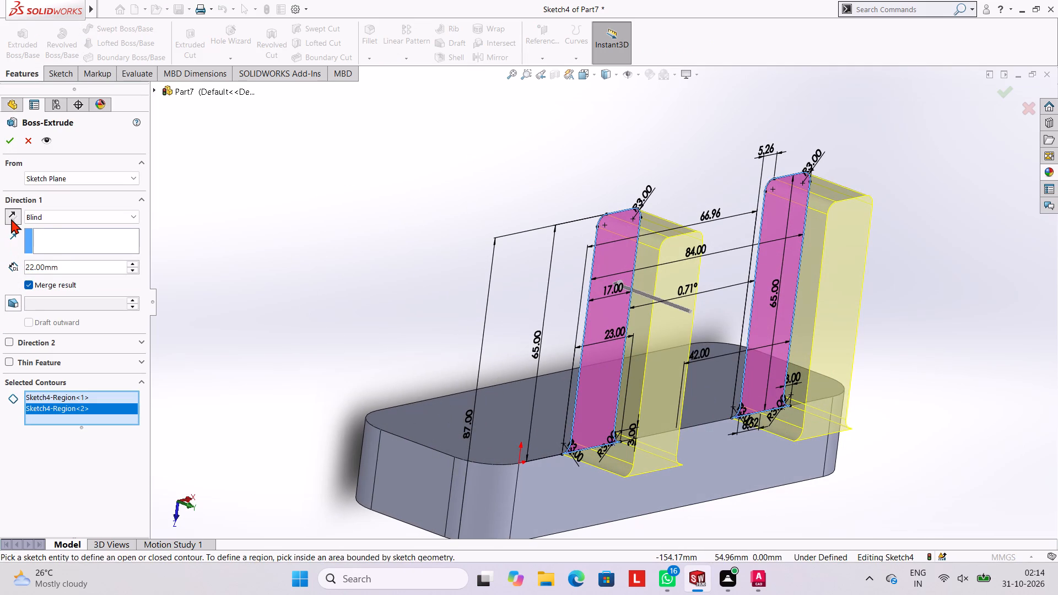
click(72, 267)
key(BackSpace)
key(BackSpace)
key(BackSpace)
key(BackSpace)
key(BackSpace)
key(BackSpace)
key(BackSpace)
key(BackSpace)
key(BackSpace)
key(BackSpace)
key(BackSpace)
key(BackSpace)
key(BackSpace)
key(BackSpace)
key(BackSpace)
key(BackSpace)
key(BackSpace)
key(BackSpace)
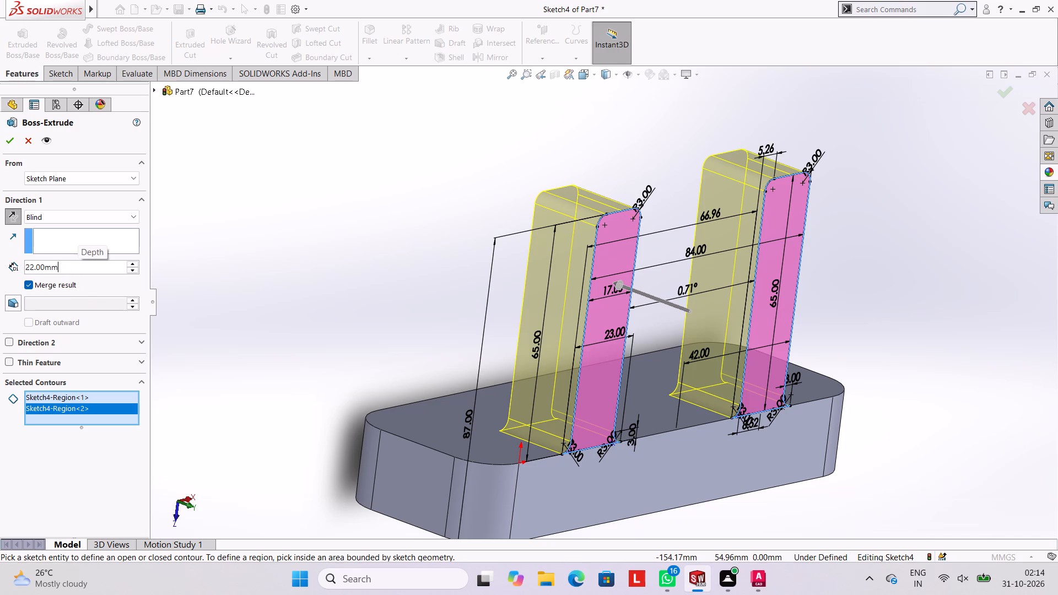
text(50)
key(Return)
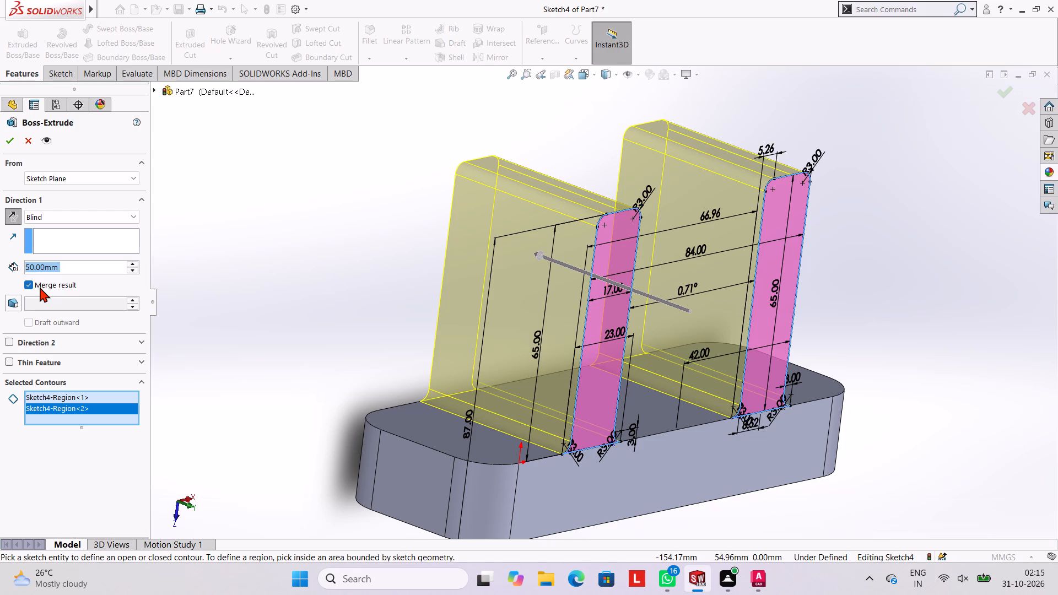
click(8, 138)
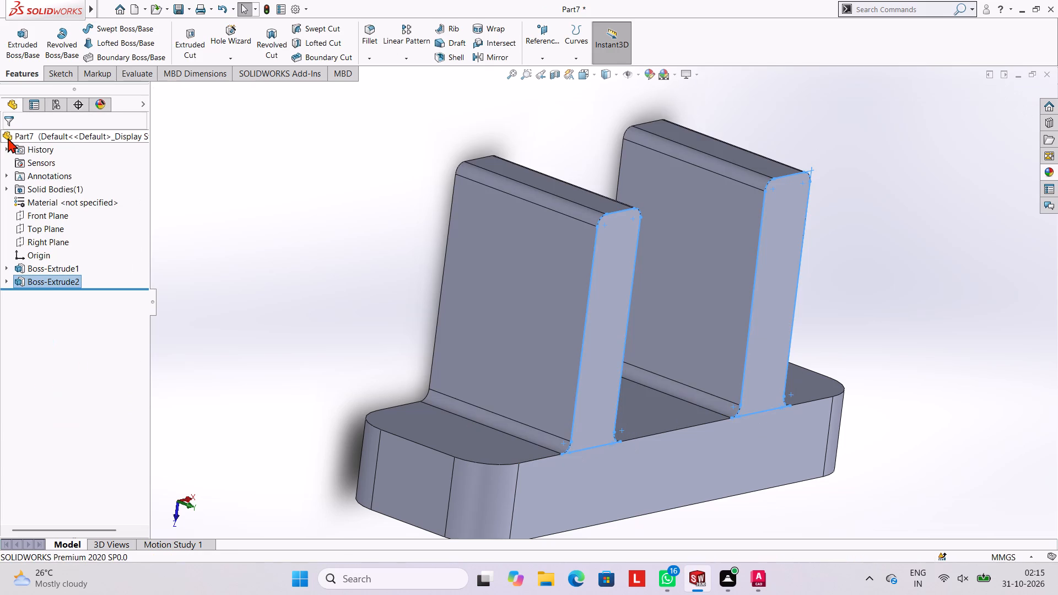
click(253, 194)
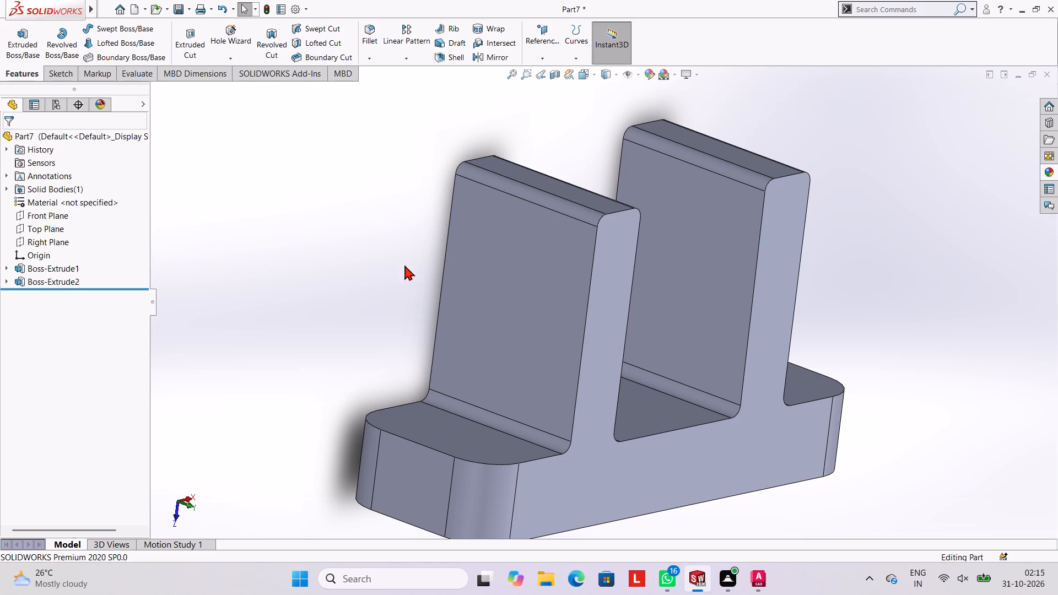
Chamfer the nearer upright's outer vertical front edge 2 mm at 45 degrees, with tangent propagation around the front outline.
middle_drag(698, 318, 683, 313)
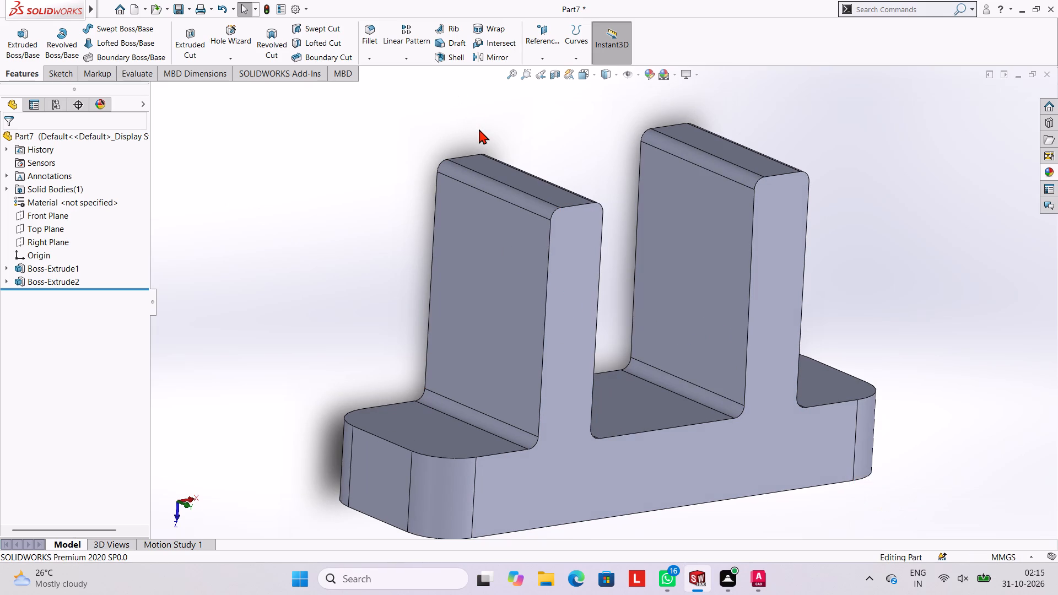
click(367, 56)
click(384, 90)
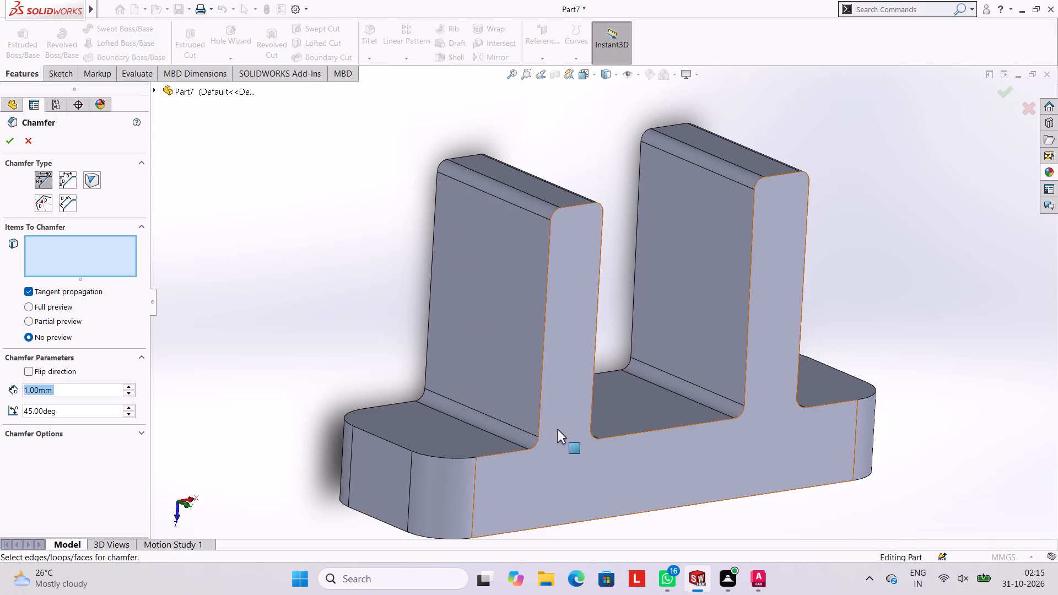
click(542, 391)
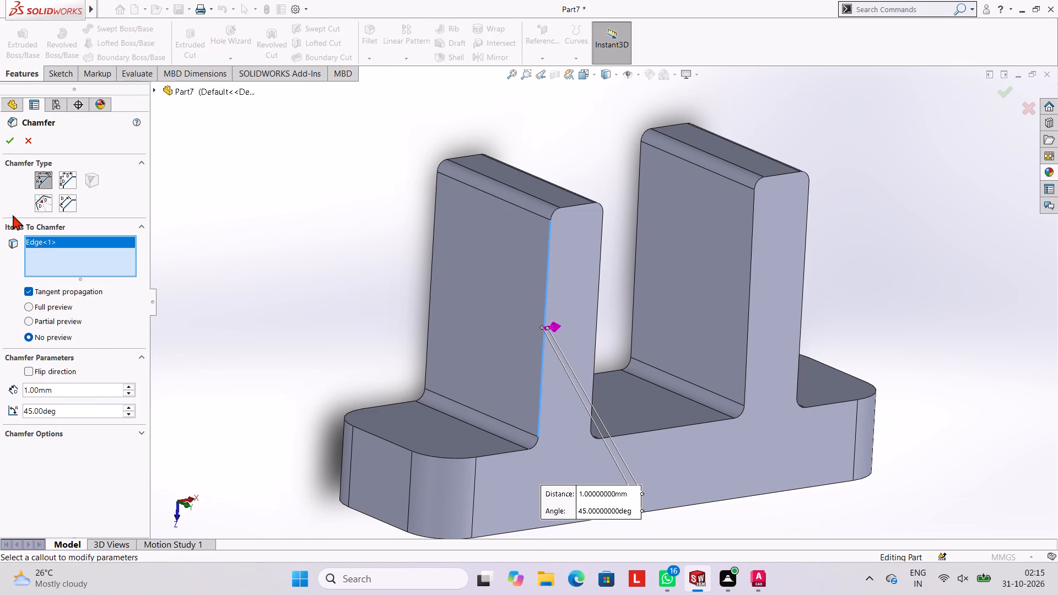
click(75, 387)
key(BackSpace)
key(BackSpace)
key(BackSpace)
key(BackSpace)
key(BackSpace)
key(BackSpace)
key(BackSpace)
key(BackSpace)
key(BackSpace)
key(BackSpace)
key(BackSpace)
key(BackSpace)
key(BackSpace)
key(2)
key(Return)
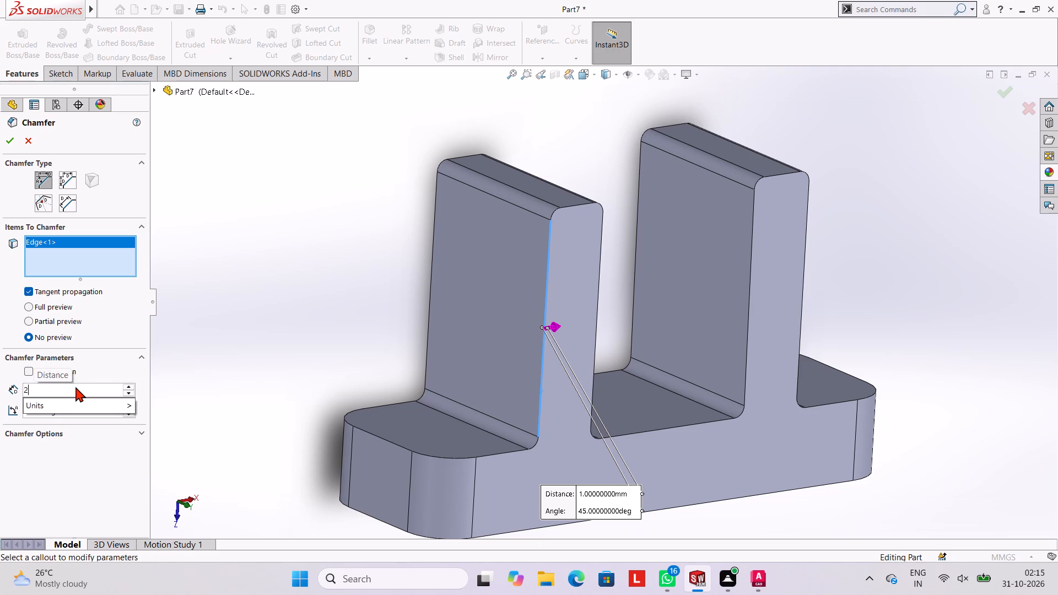
click(545, 294)
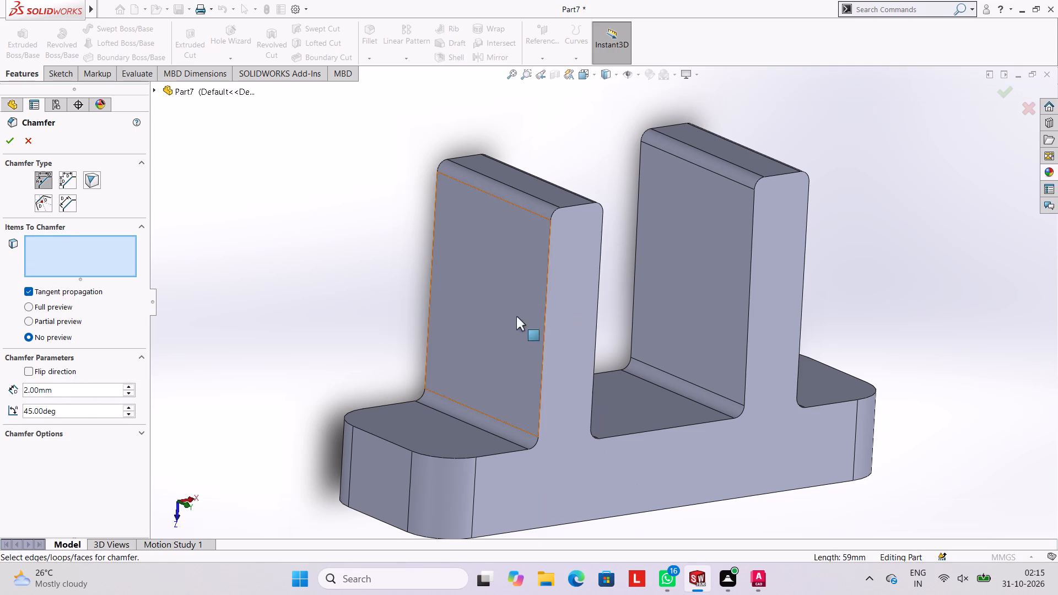
click(8, 140)
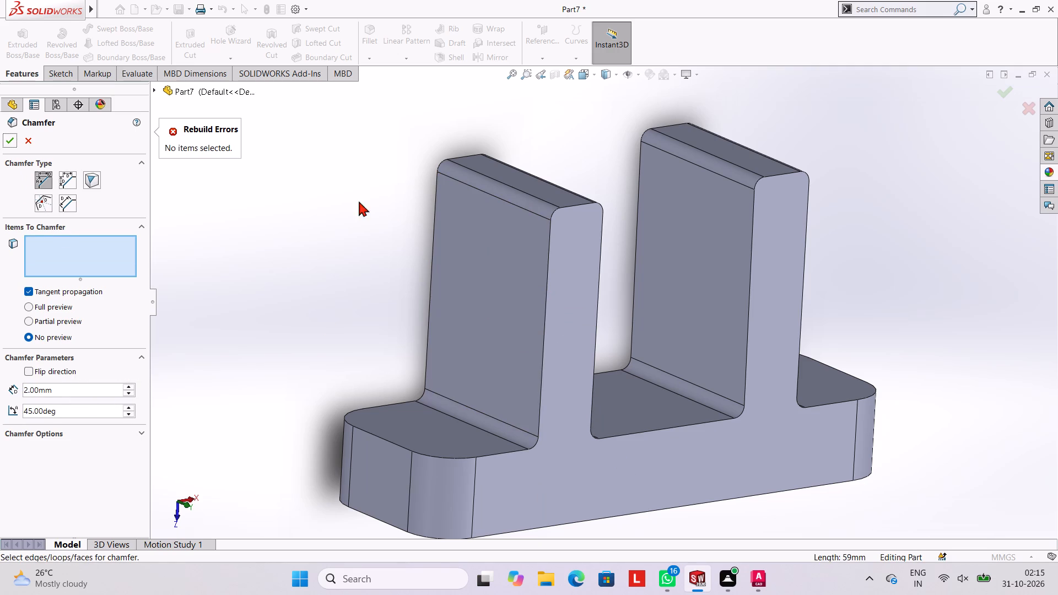
click(548, 282)
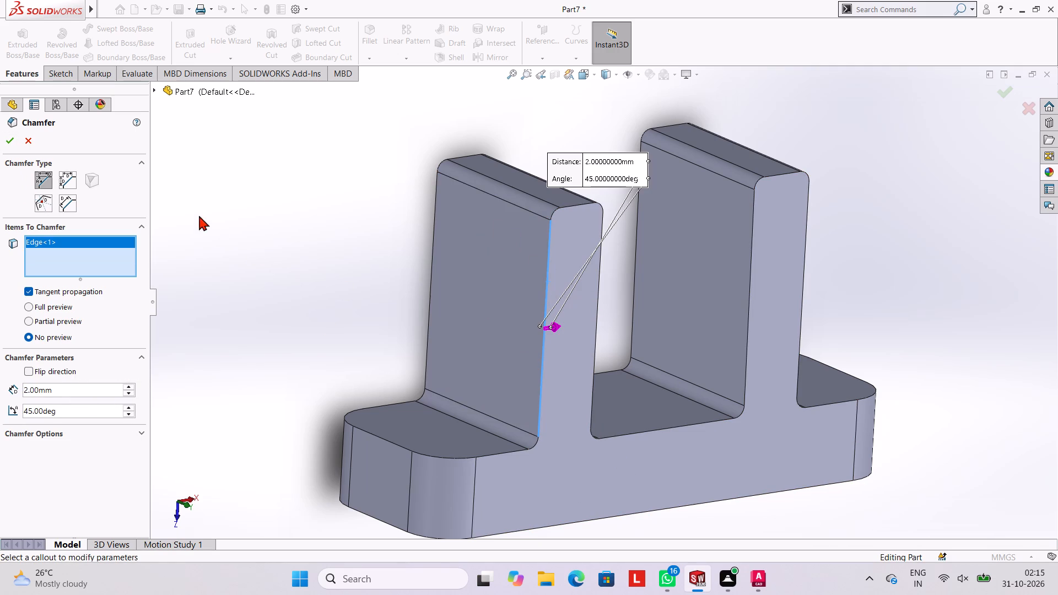
click(14, 142)
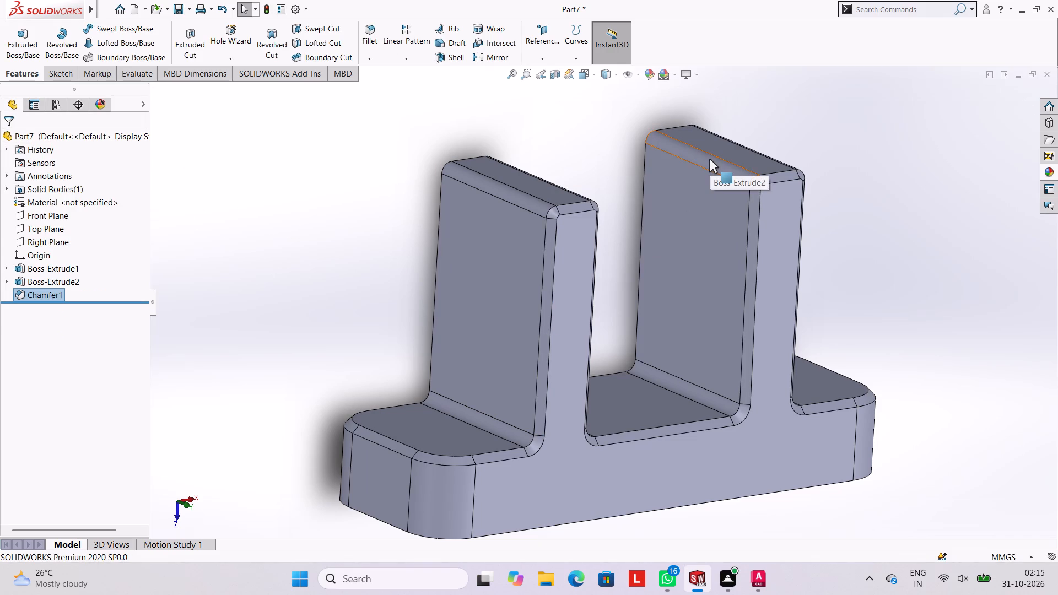
Examine the chamfered edges, the two uprights and the base block from several sides.
middle_drag(861, 192, 828, 192)
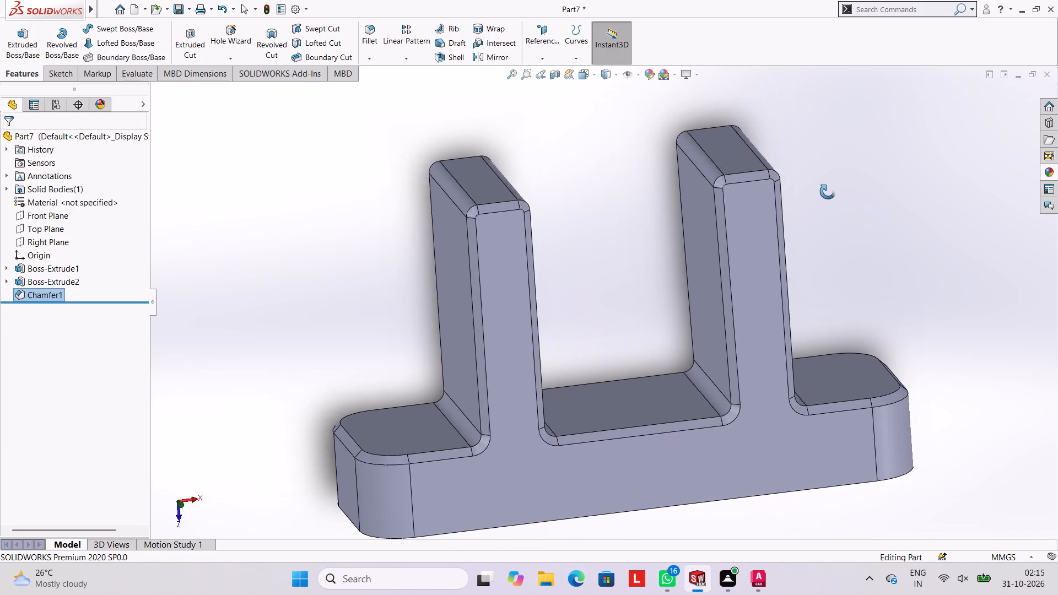
middle_drag(828, 192, 812, 193)
scroll(885, 203, up, 1)
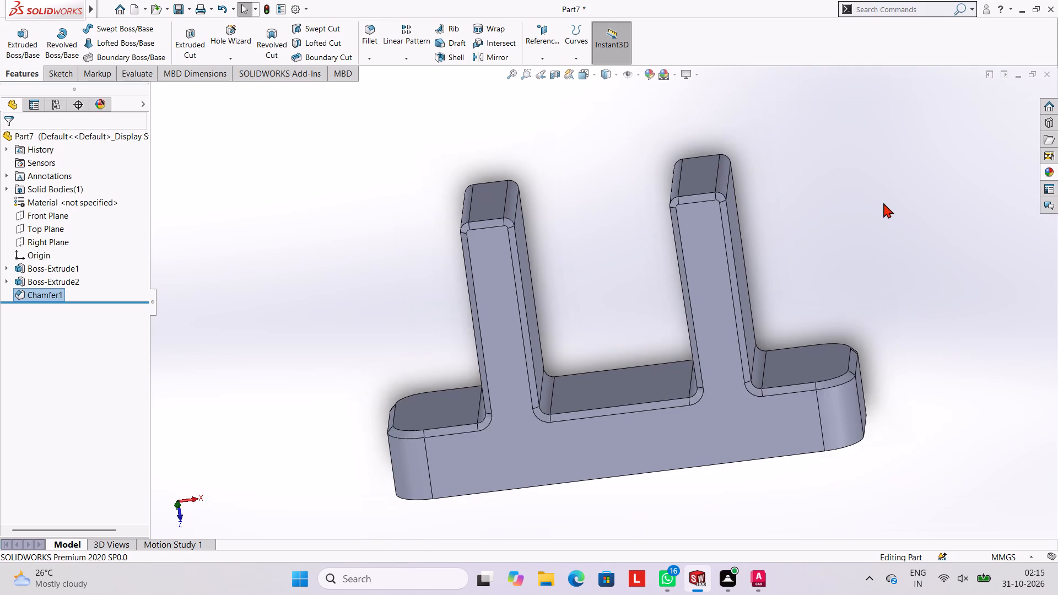
middle_drag(880, 203, 851, 209)
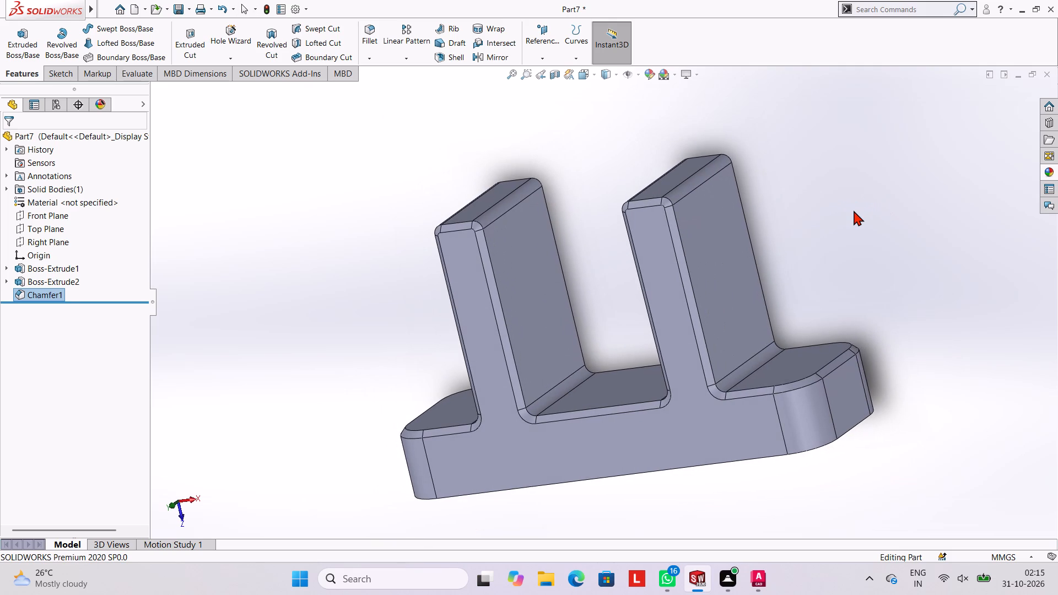
middle_drag(839, 218, 857, 226)
middle_drag(612, 185, 618, 187)
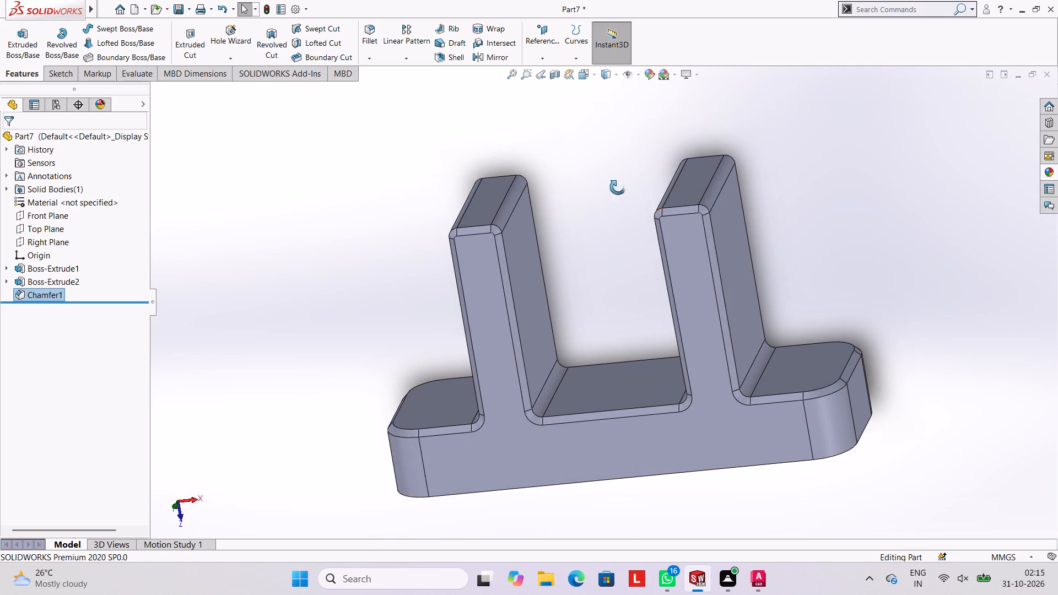
middle_drag(618, 187, 699, 419)
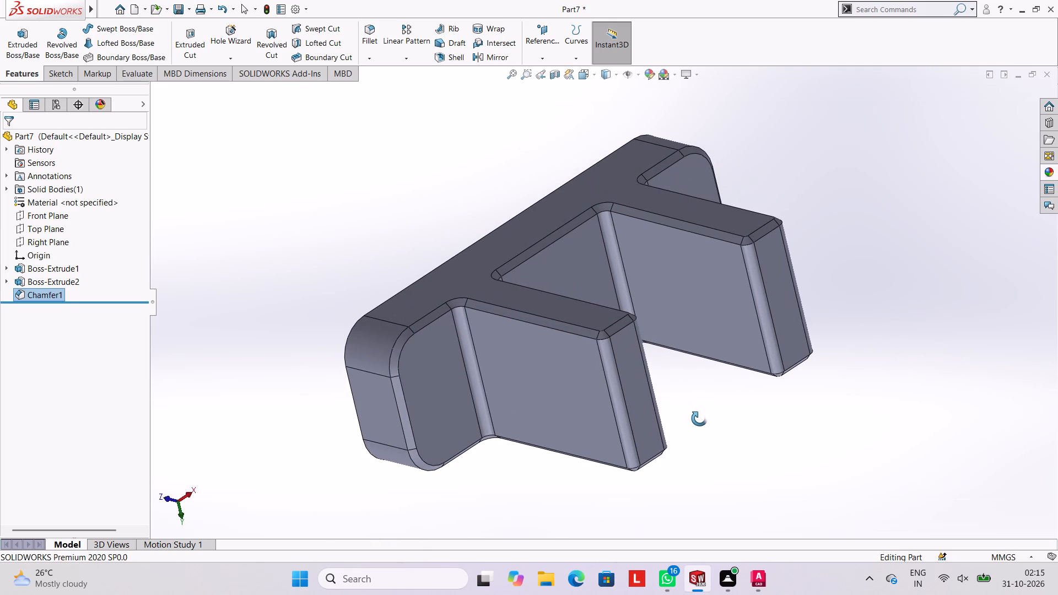
middle_drag(699, 419, 618, 283)
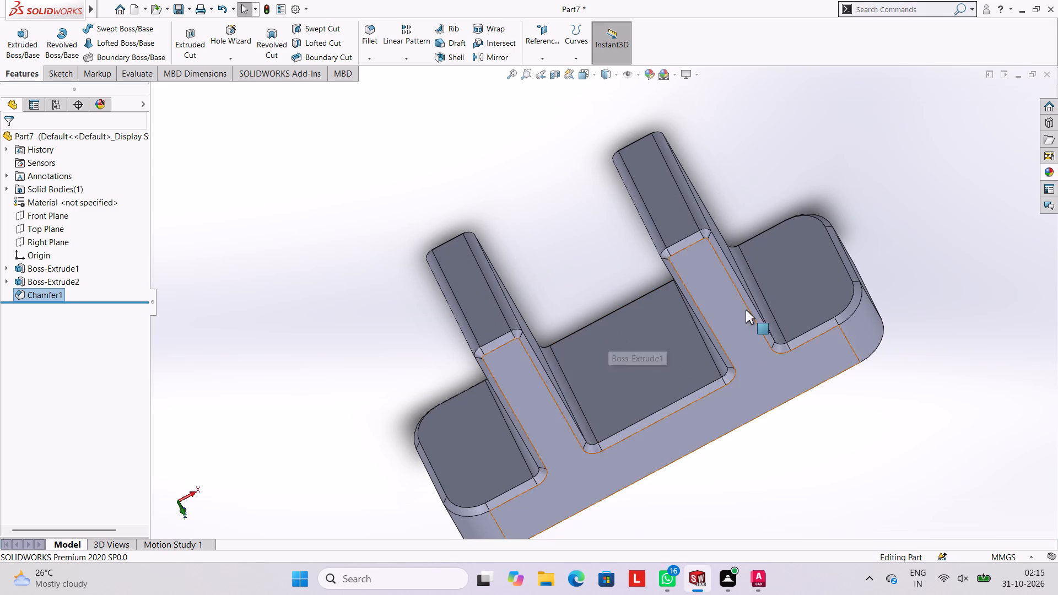
middle_drag(682, 255, 690, 203)
scroll(617, 345, down, 2)
scroll(616, 345, up, 3)
middle_drag(641, 342, 681, 273)
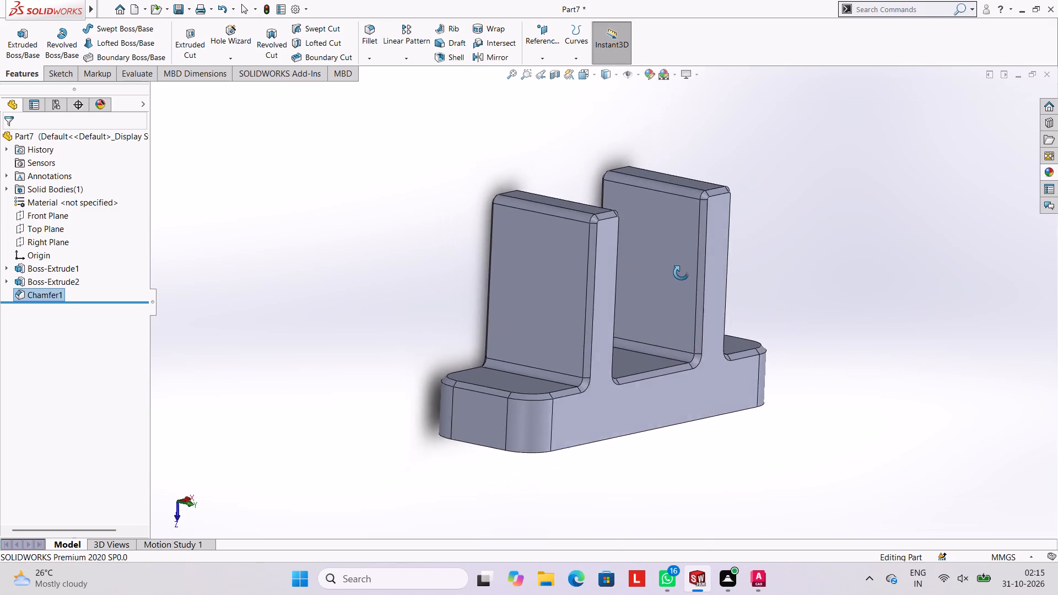
middle_drag(681, 273, 660, 288)
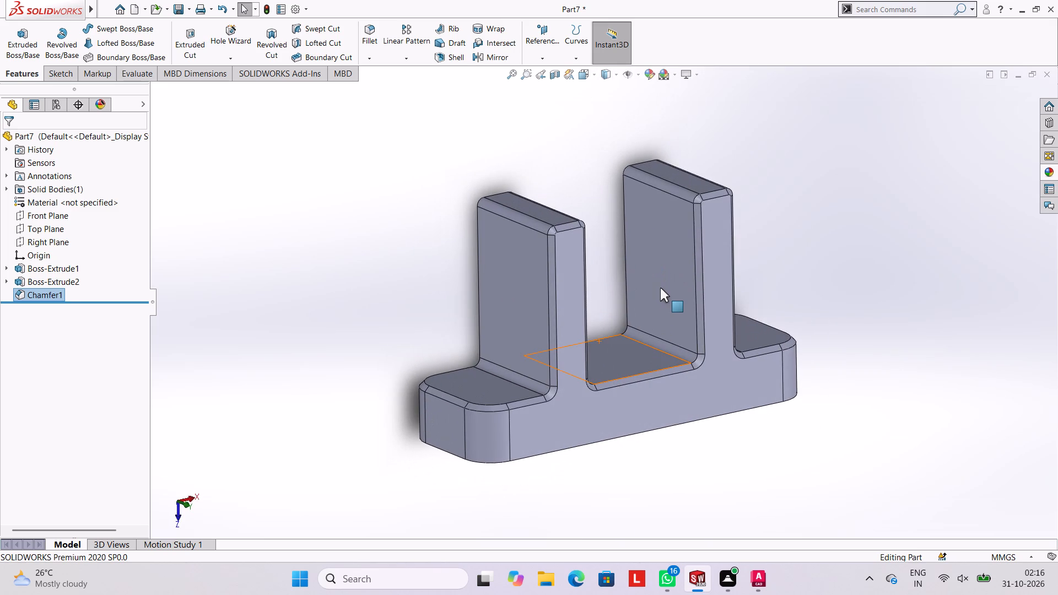
scroll(642, 271, down, 3)
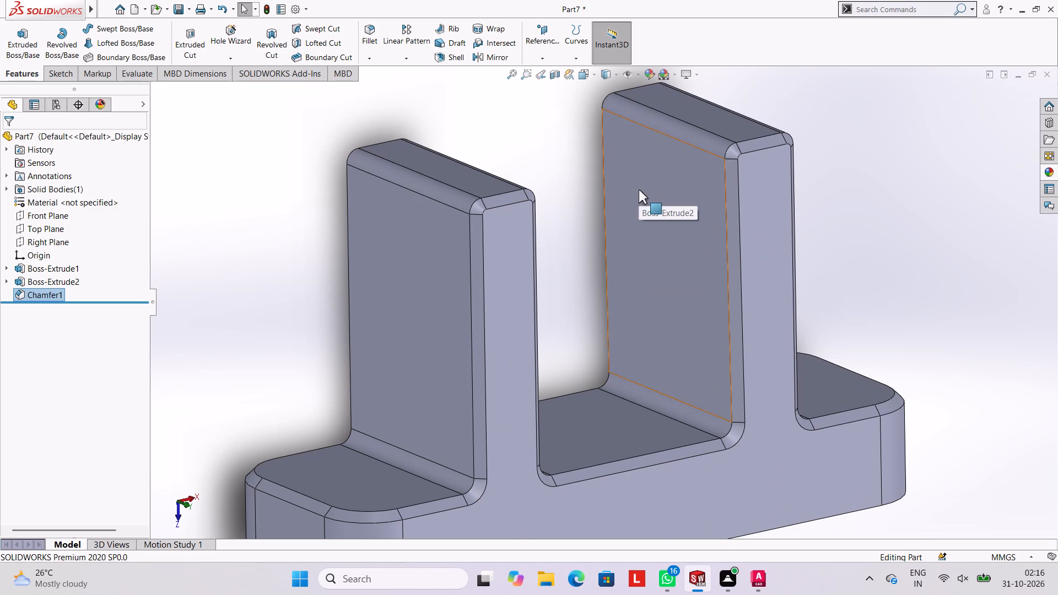
click(560, 122)
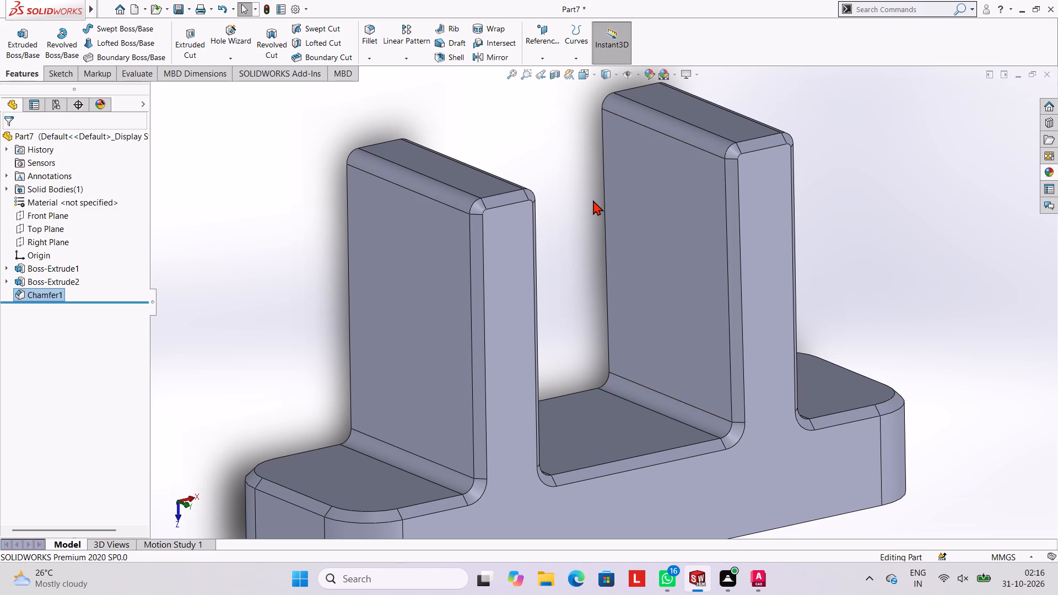
scroll(585, 210, up, 2)
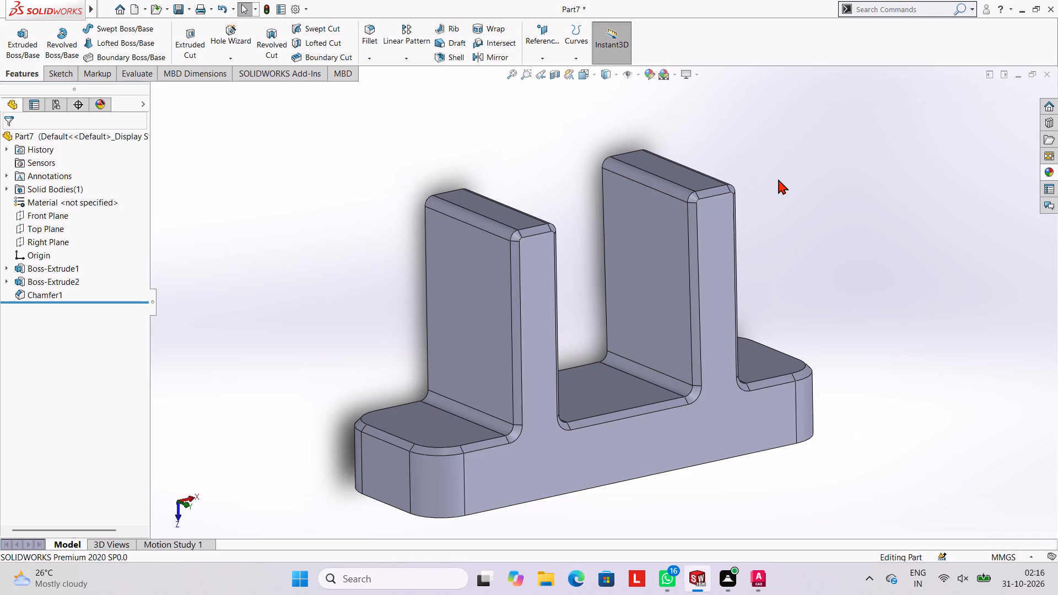
middle_drag(778, 179, 784, 223)
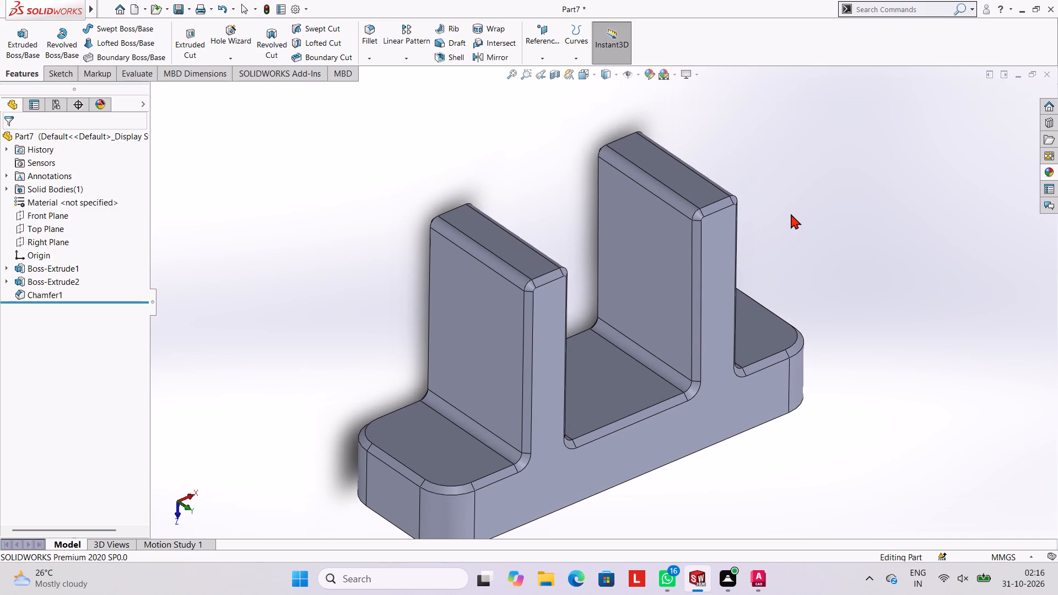
scroll(791, 214, up, 2)
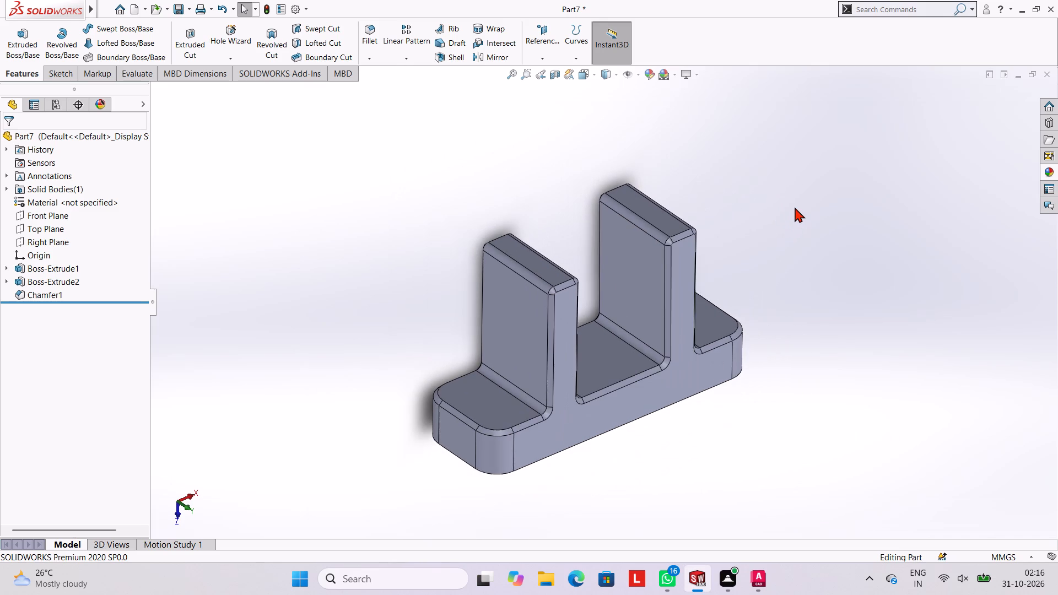
middle_drag(795, 207, 774, 210)
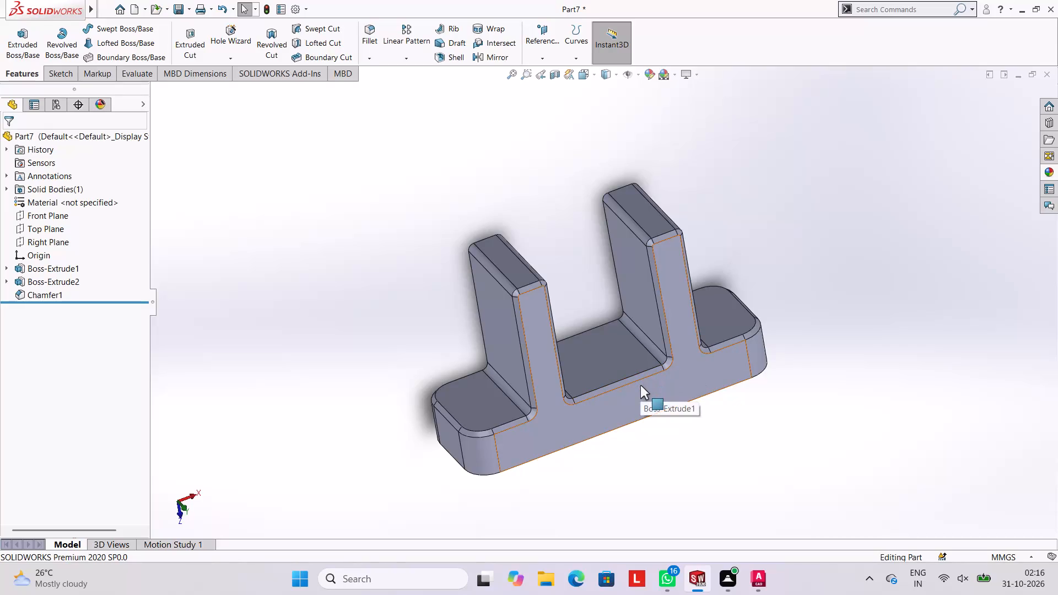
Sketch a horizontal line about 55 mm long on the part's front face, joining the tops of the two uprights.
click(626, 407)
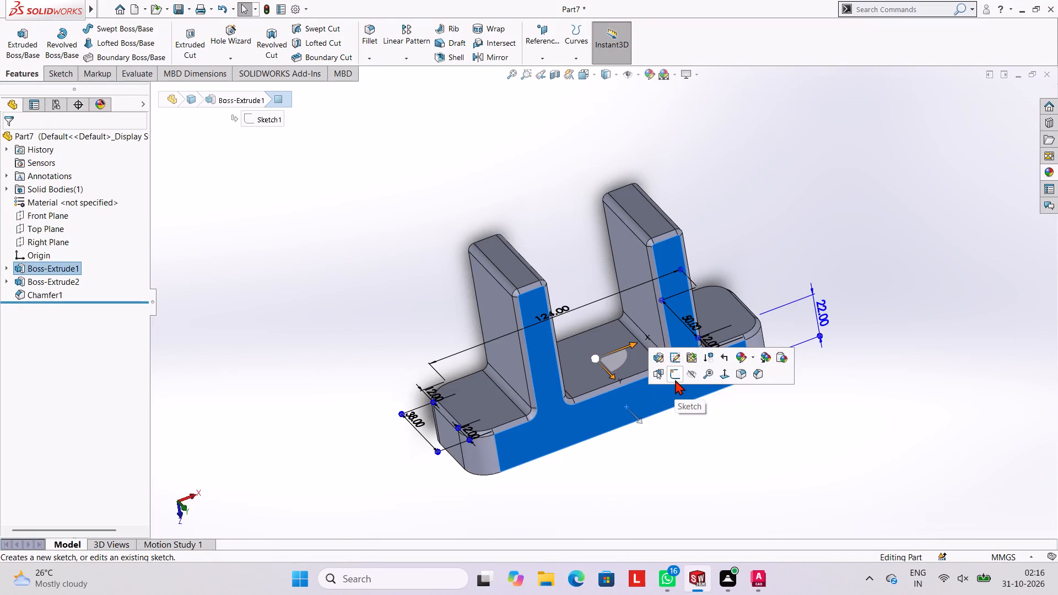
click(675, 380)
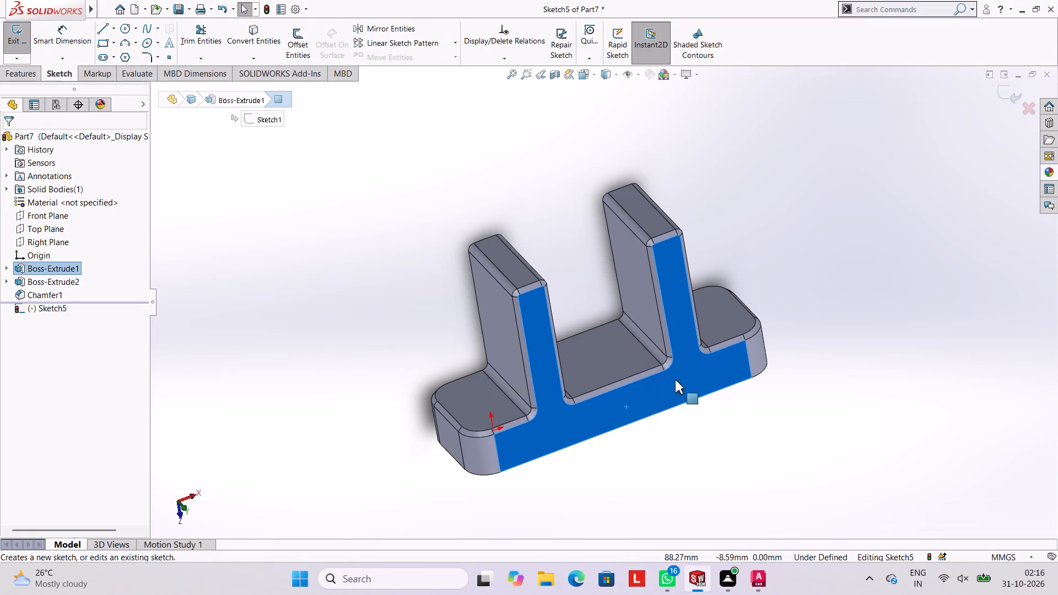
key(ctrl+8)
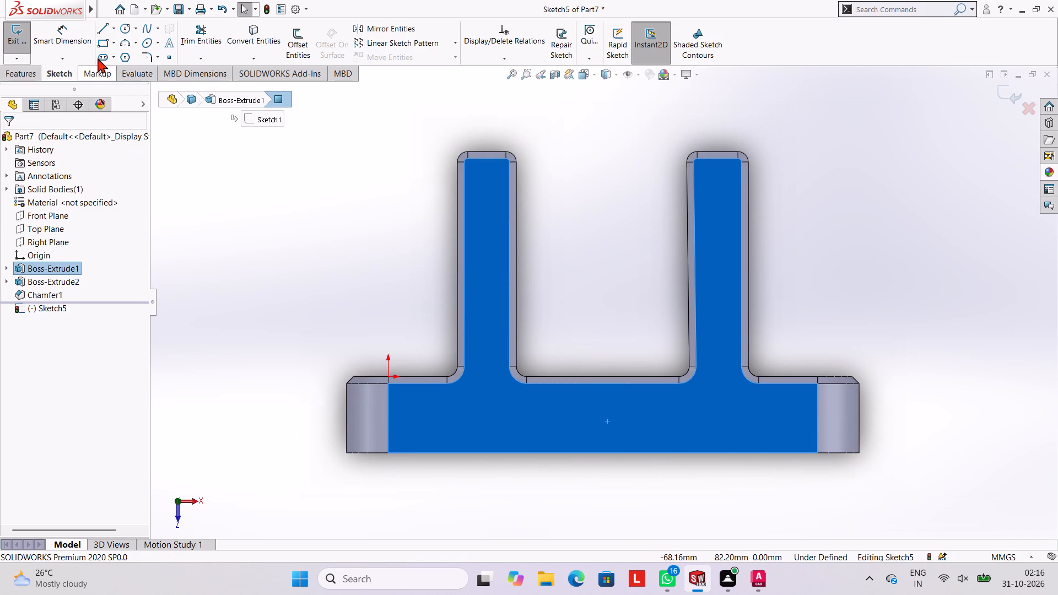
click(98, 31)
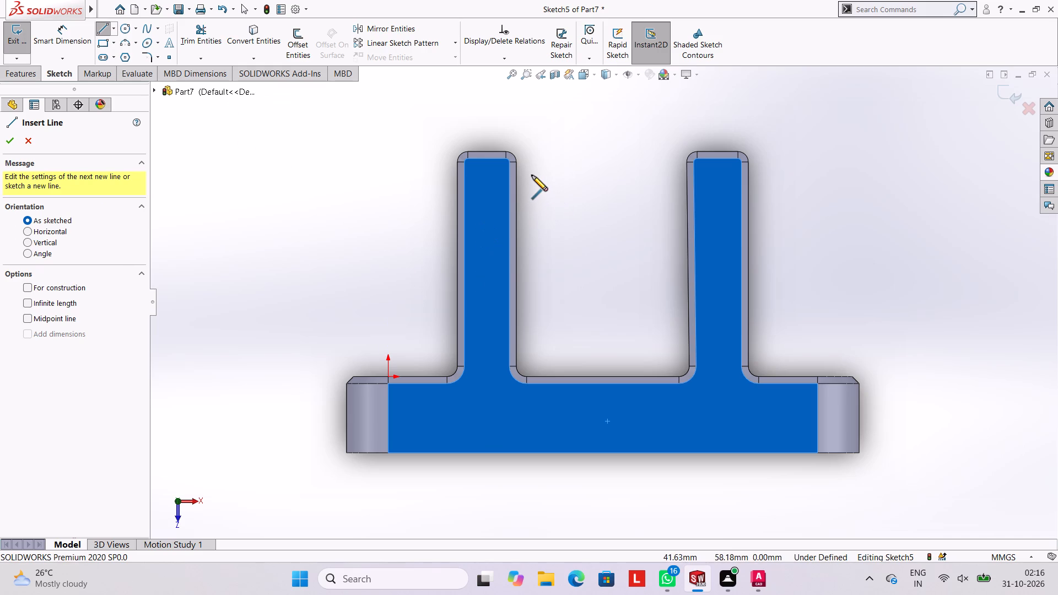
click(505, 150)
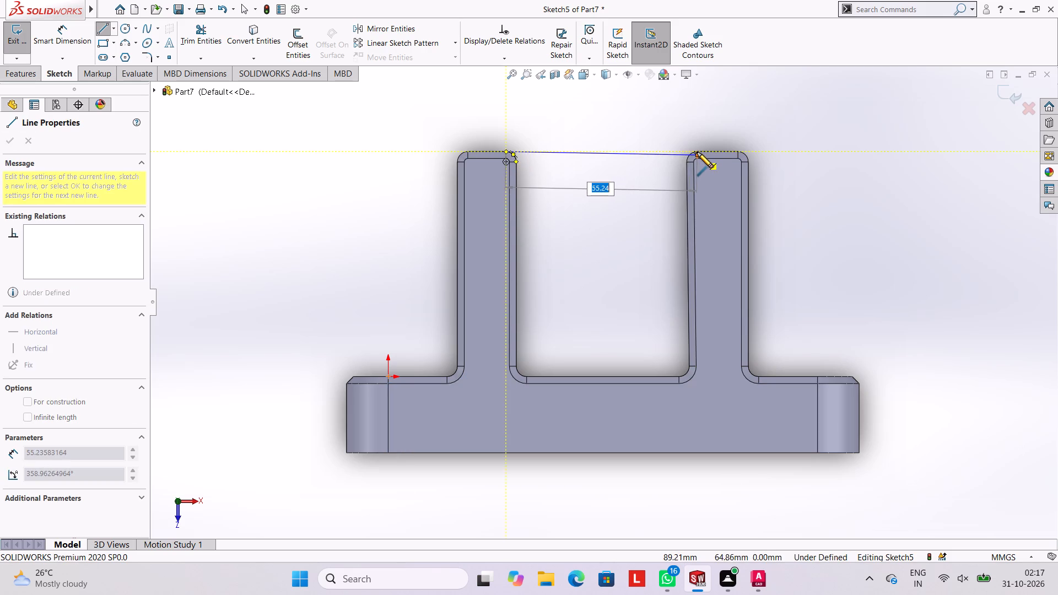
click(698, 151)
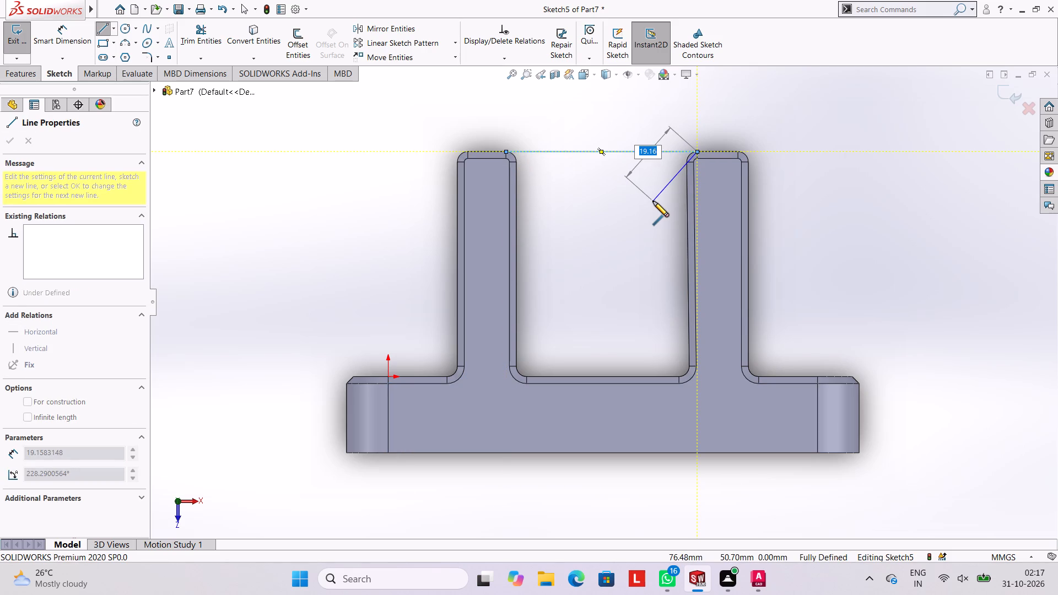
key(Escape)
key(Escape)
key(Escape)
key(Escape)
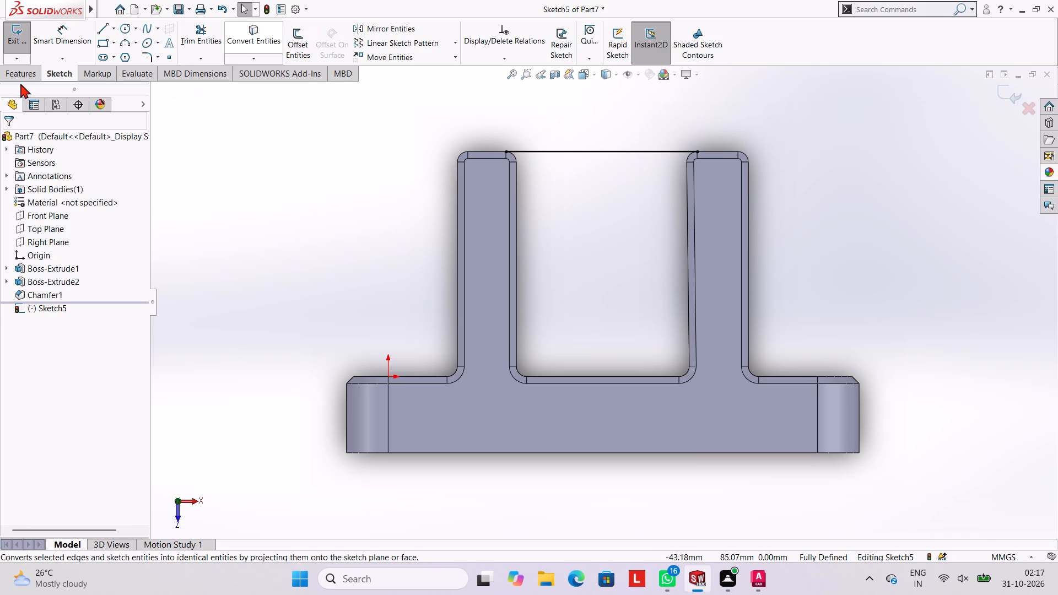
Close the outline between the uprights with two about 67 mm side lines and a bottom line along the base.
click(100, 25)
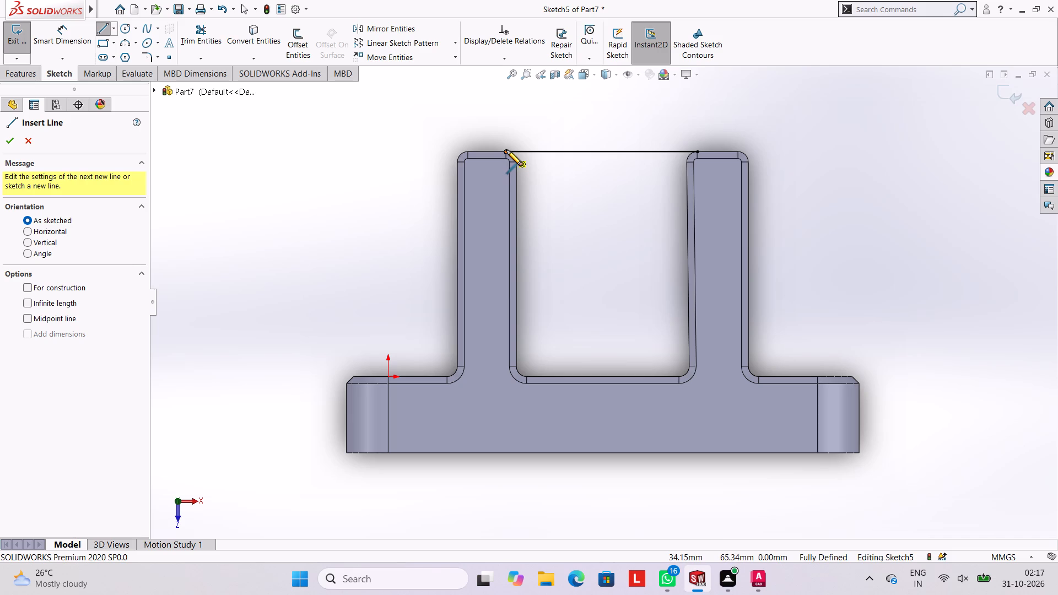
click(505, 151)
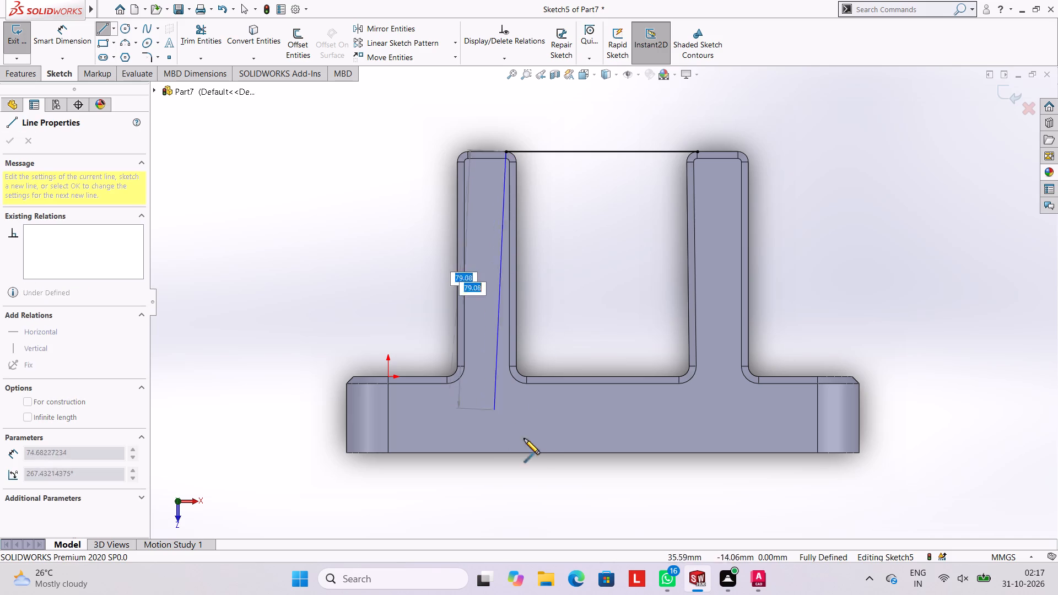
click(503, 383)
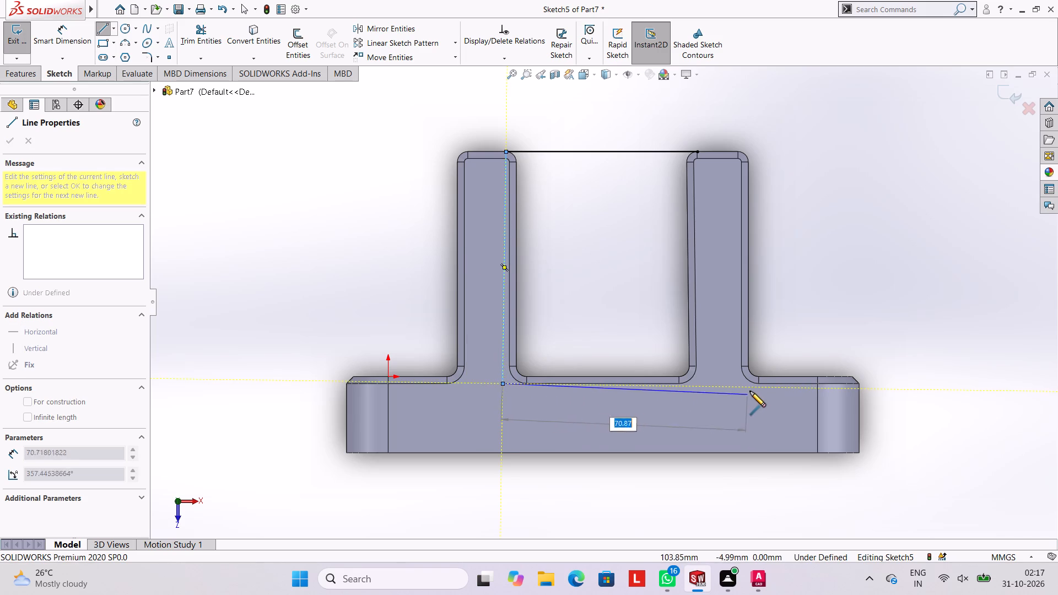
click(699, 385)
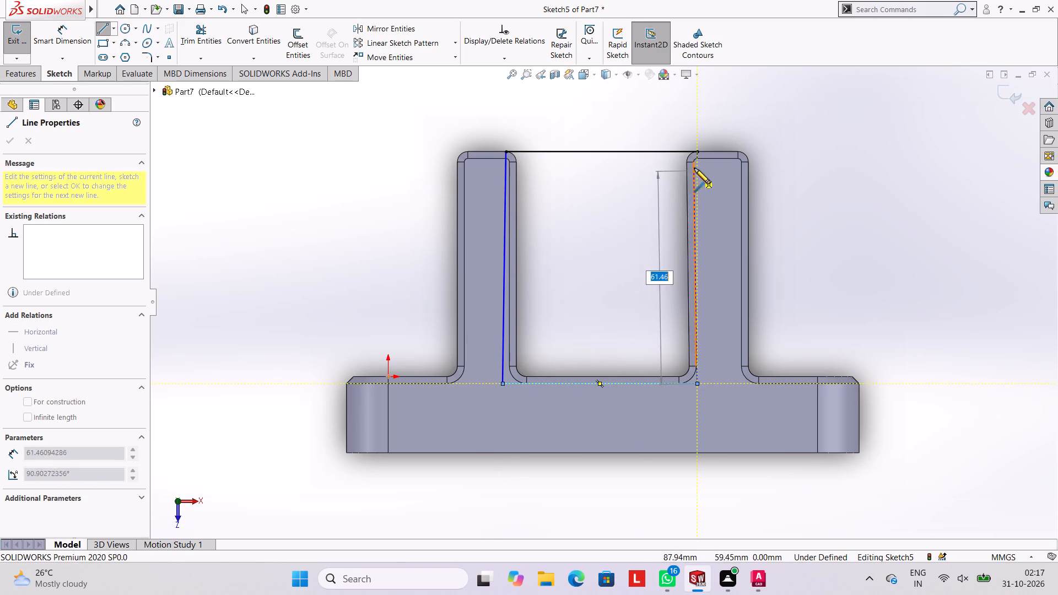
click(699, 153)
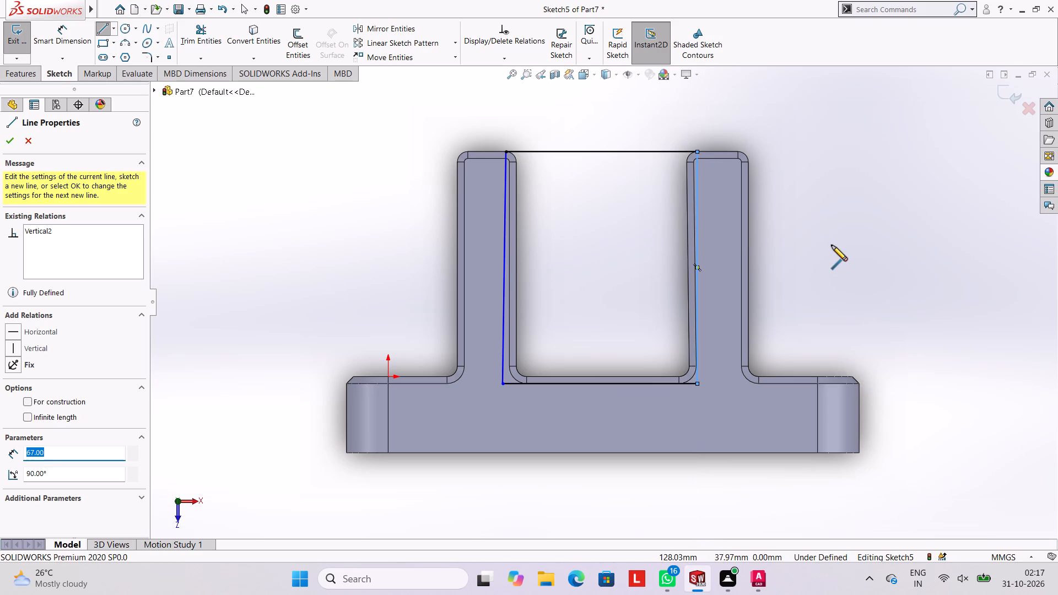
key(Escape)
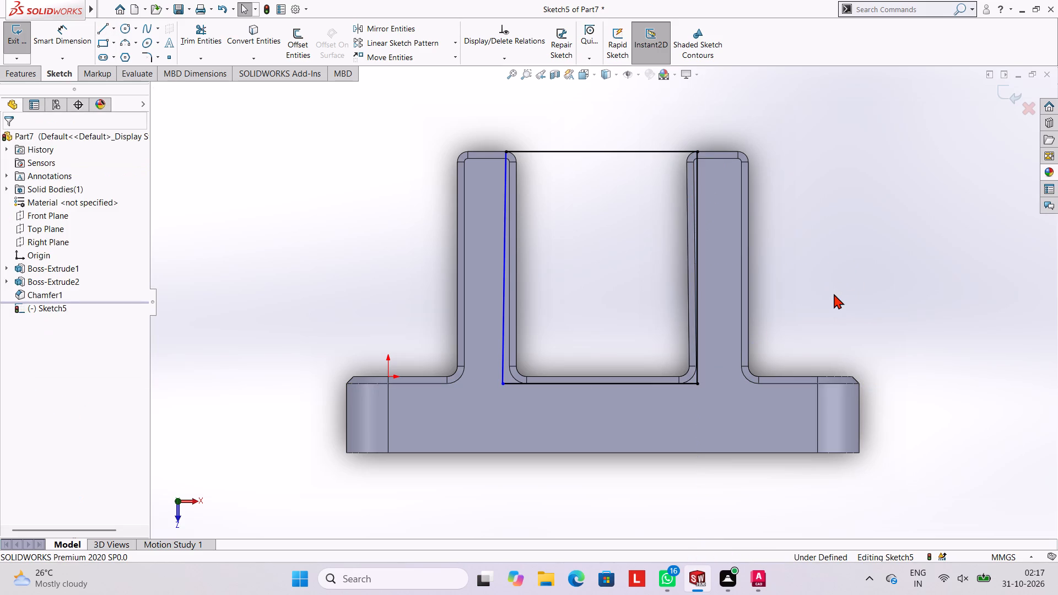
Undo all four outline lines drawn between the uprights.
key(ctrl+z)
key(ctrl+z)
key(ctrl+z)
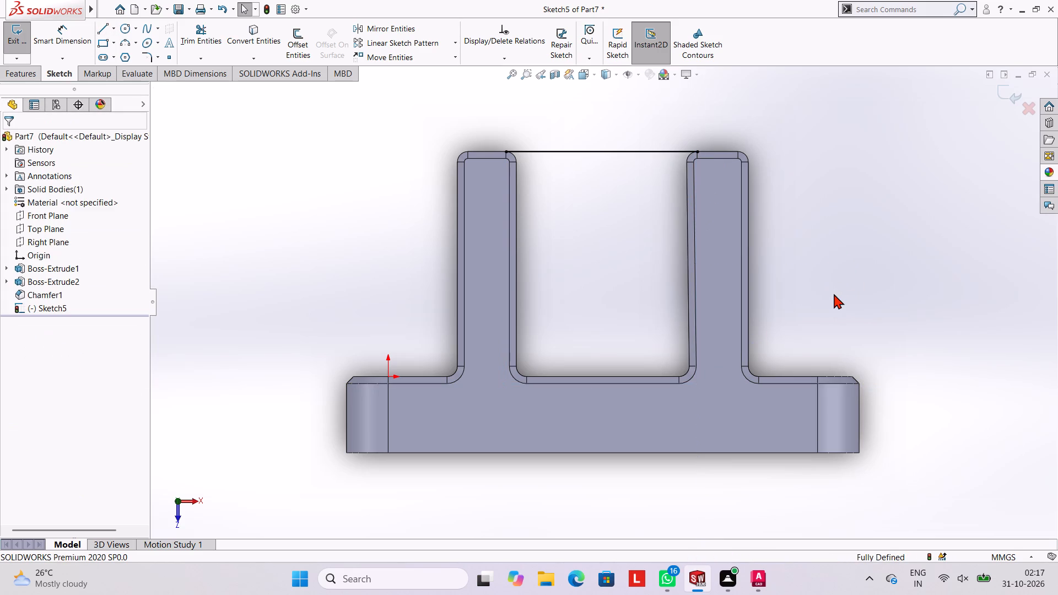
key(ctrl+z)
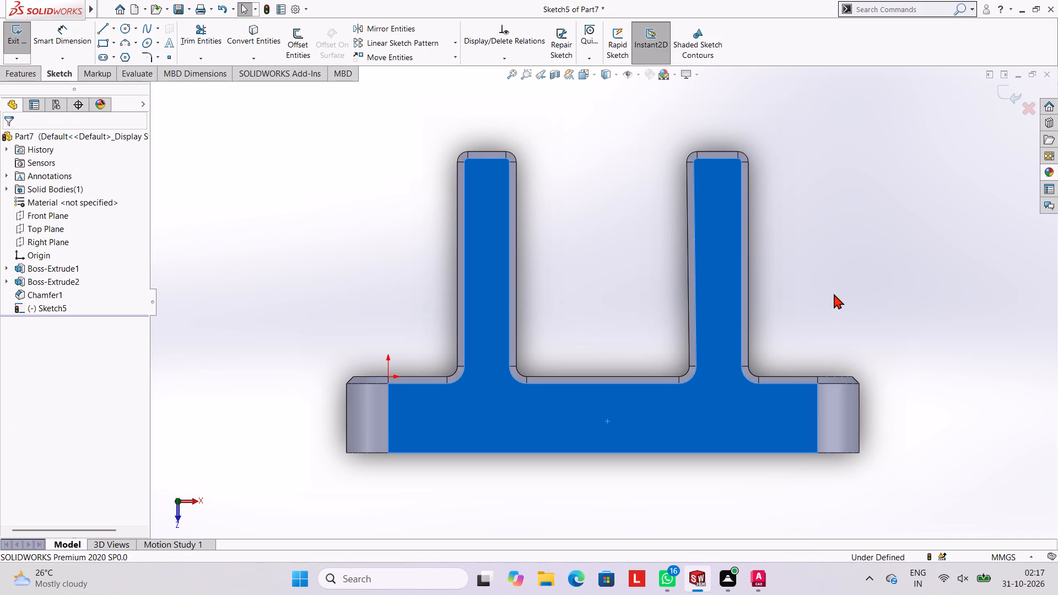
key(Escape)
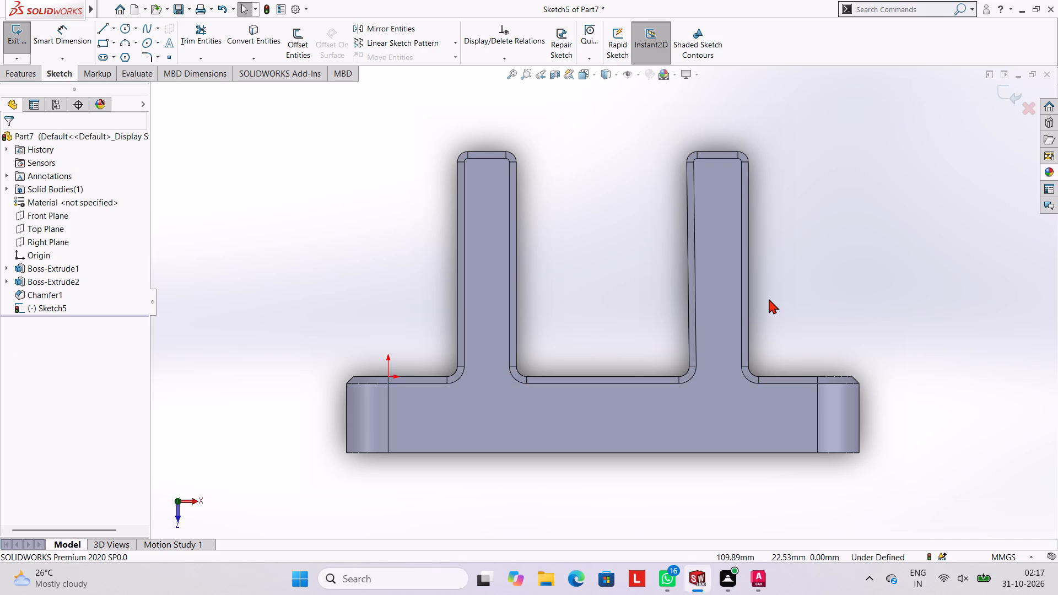
Undo the new front-face sketch, the edge chamfer and the uprights' extrusion, going back into the upright profiles' sketch.
key(ctrl+z)
key(ctrl+z)
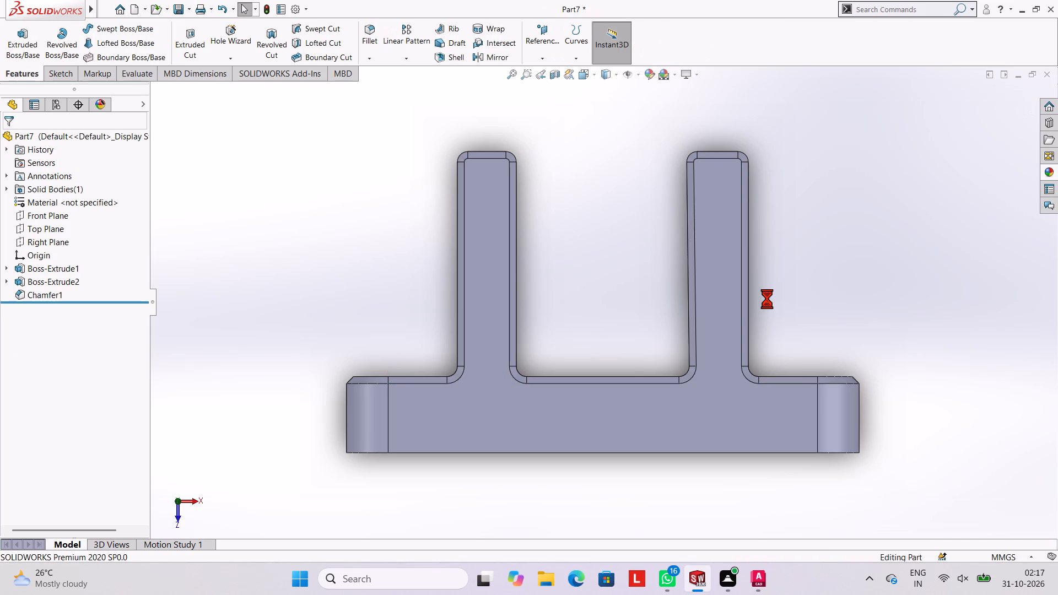
key(ctrl+z)
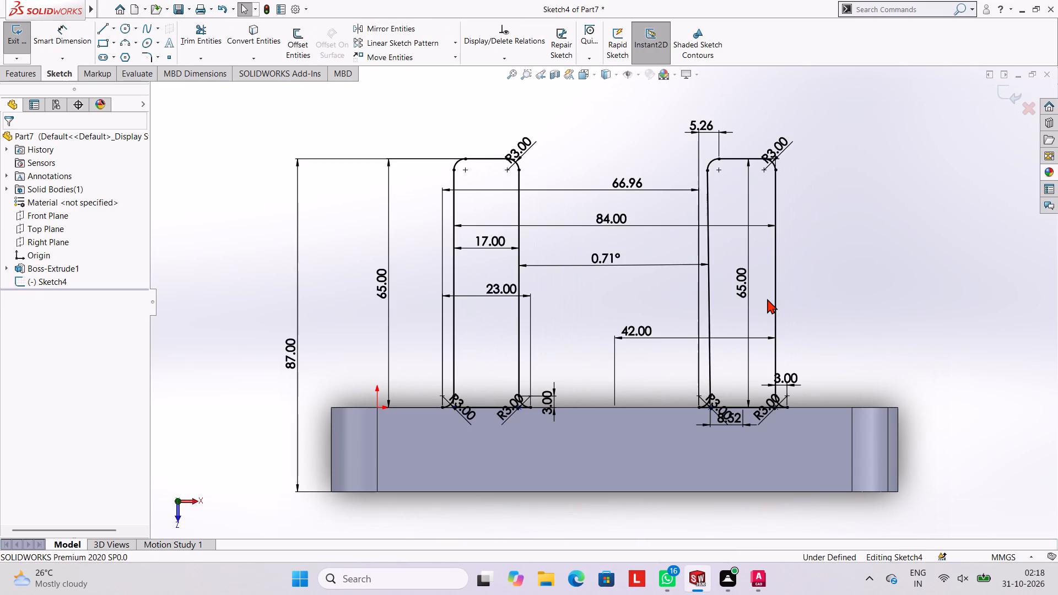
Undo the latest dimensions at the bases of both upright profiles, including the 8.52 mm and 3 mm ones.
scroll(672, 410, down, 1)
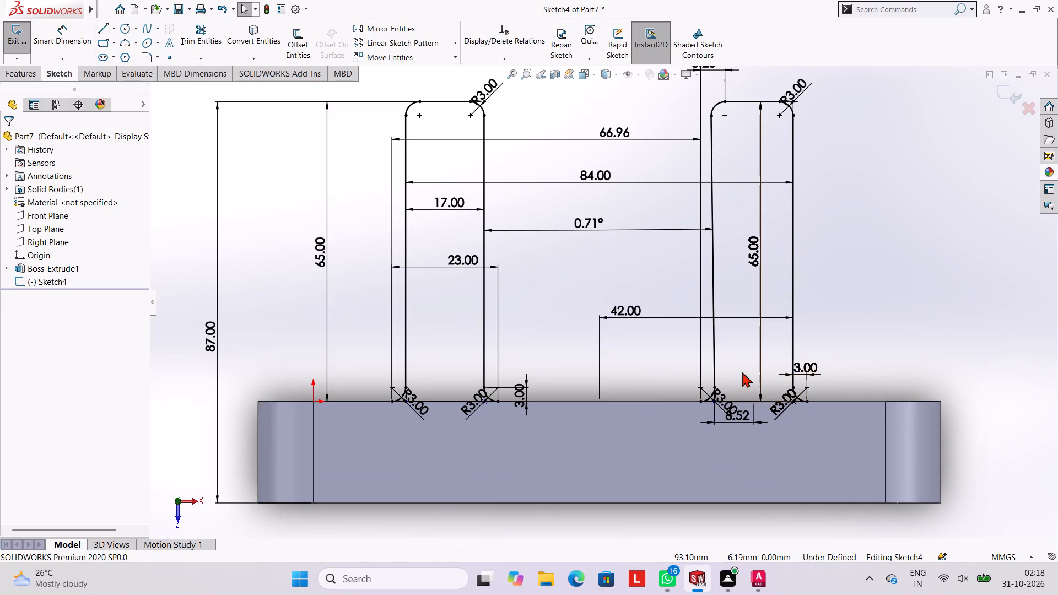
key(ctrl+z)
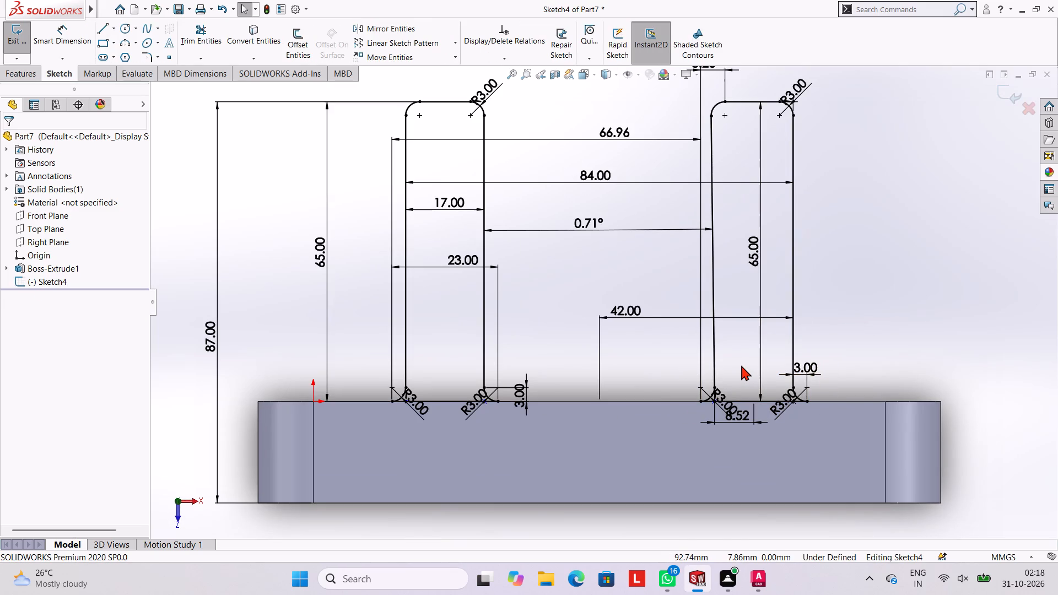
key(ctrl+z)
key(ctrl+z)
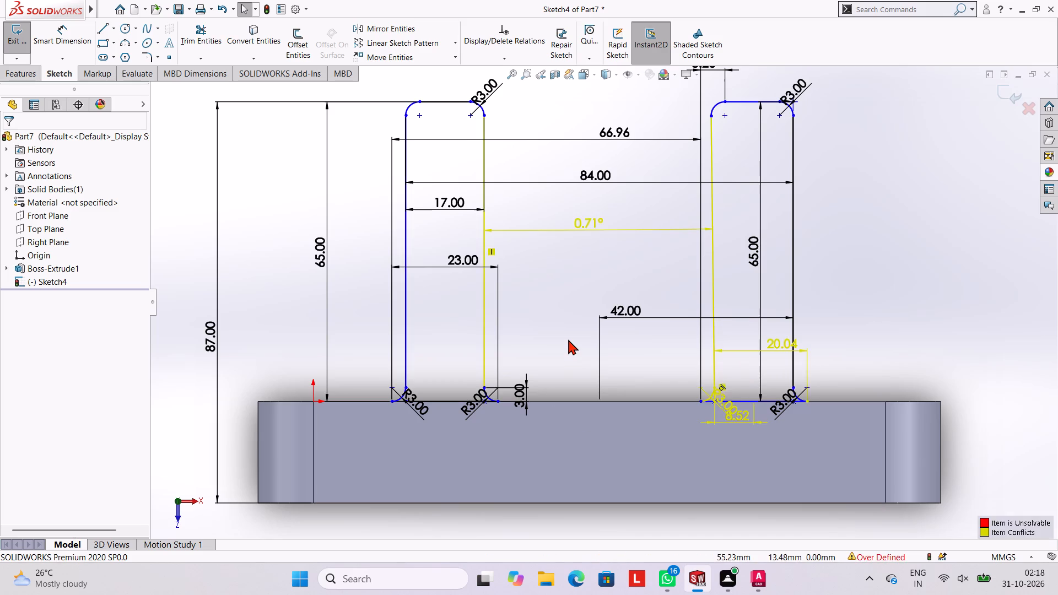
key(ctrl+z)
key(ctrl+z)
key(ctrl+z)
key(ctrl+z)
key(ctrl+z)
key(ctrl+z)
key(ctrl+z)
key(ctrl+z)
key(ctrl+z)
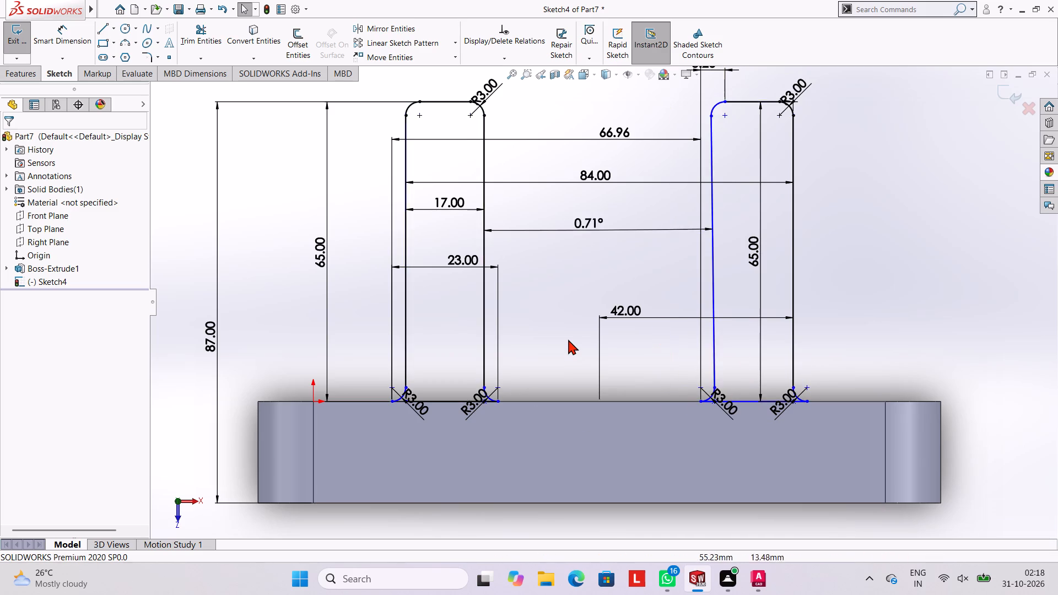
Undo the 87 mm overall height, the 66.96 mm spacing, the 0.71° angle and the first upright's 65, 17 and 23 mm dimensions.
key(ctrl+z)
key(ctrl+z)
key(ctrl+z)
key(ctrl+z)
key(ctrl+z)
key(ctrl+z)
key(ctrl+z)
key(ctrl+z)
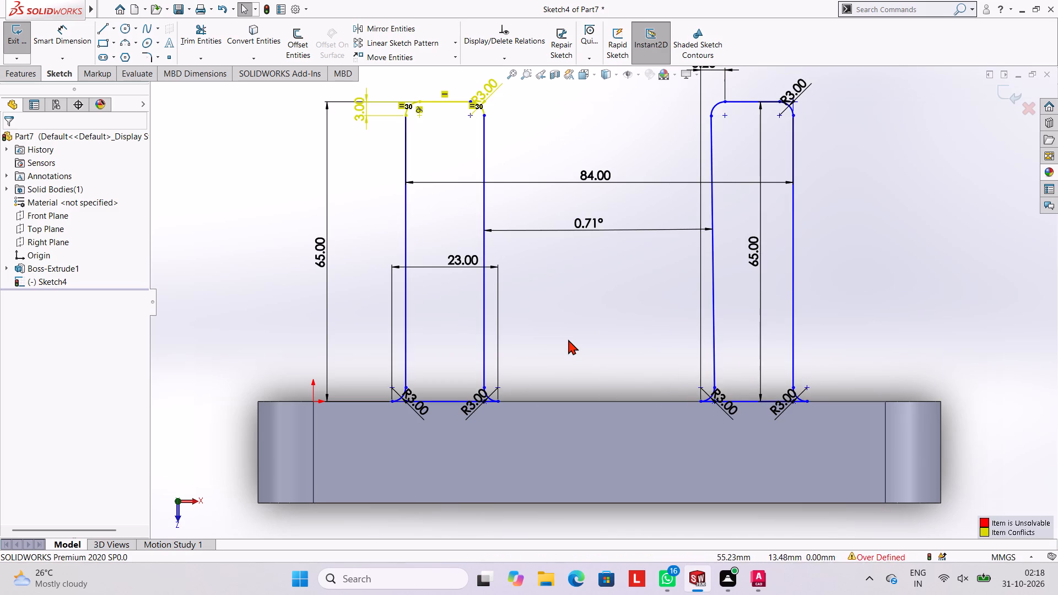
key(ctrl+z)
key(ctrl+z)
key(ctrl+z)
key(ctrl+z)
key(ctrl+z)
key(ctrl+z)
key(ctrl+z)
key(ctrl+z)
key(ctrl+z)
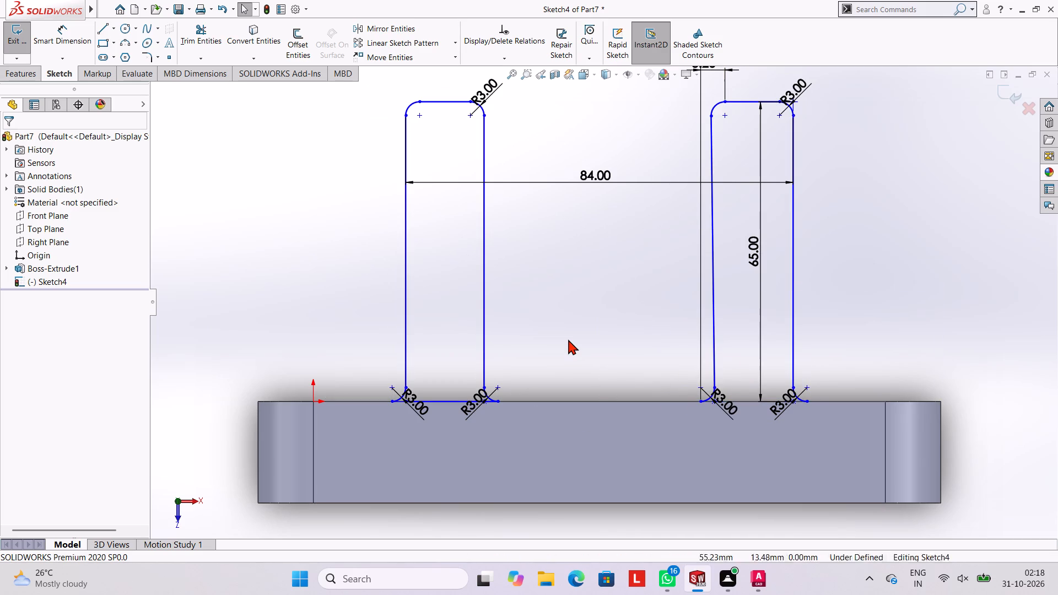
Undo back to the block-edge lines and the 42 mm and 25 mm dimensions locating both uprights from the centre.
key(ctrl+z)
key(ctrl+z)
key(ctrl+z)
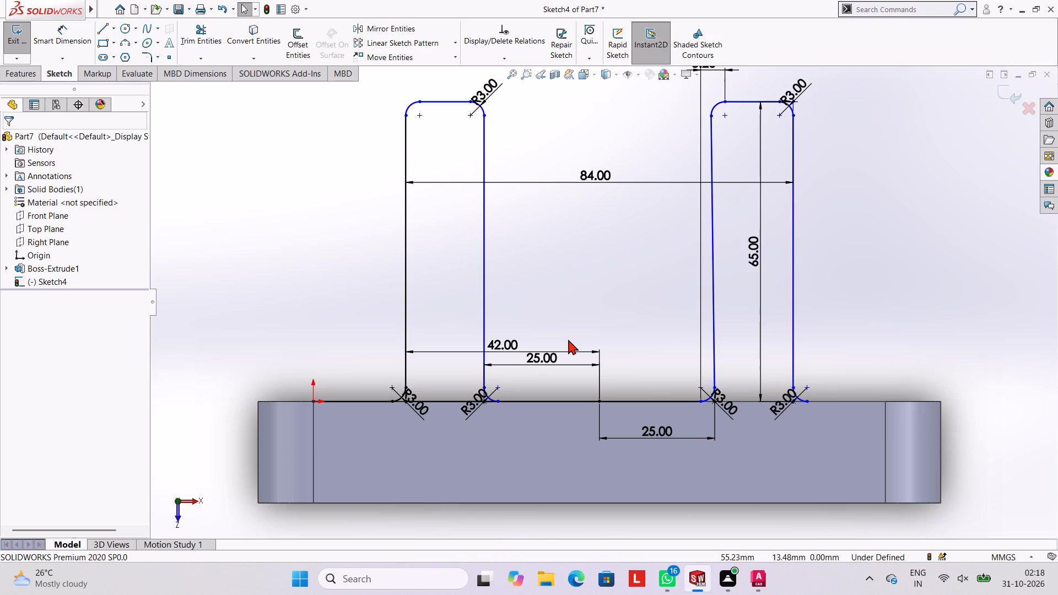
key(ctrl+z)
key(ctrl+z)
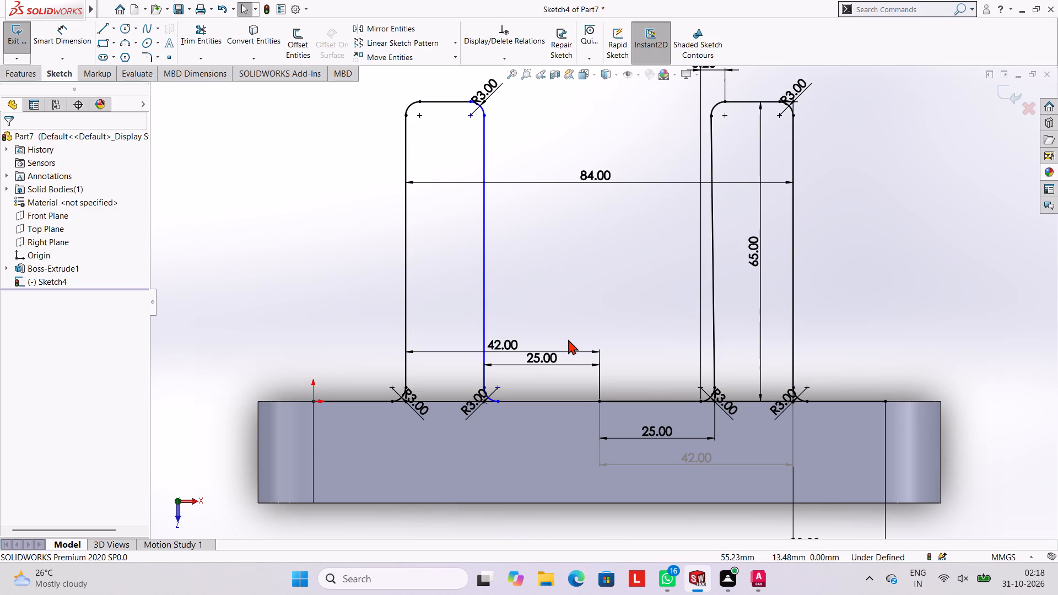
key(ctrl+z)
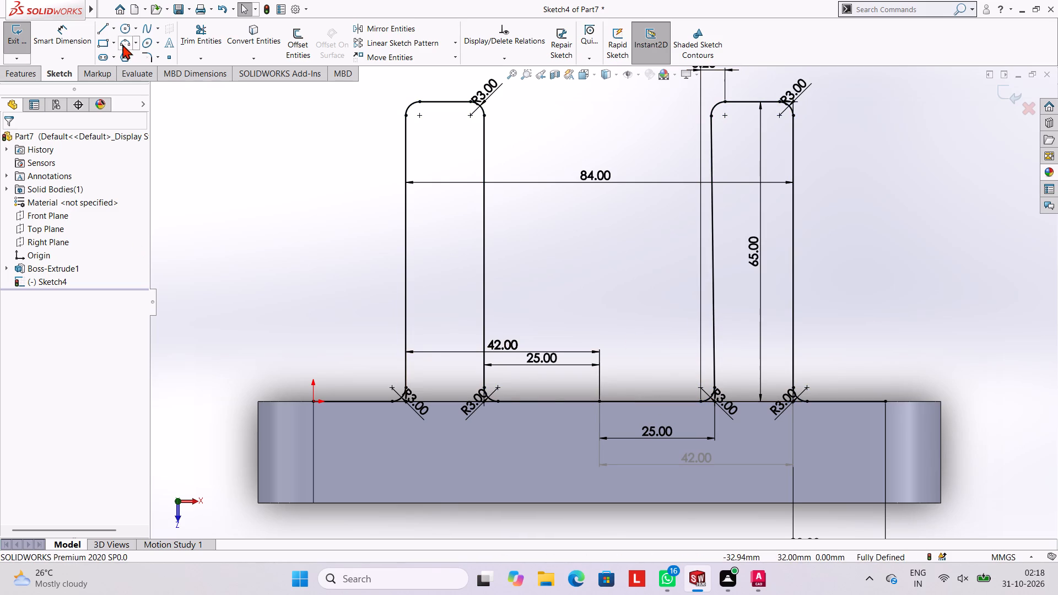
Undo the remaining sketch history past the 84 mm spacing, back to the first upright's 17 mm width dimension.
click(189, 26)
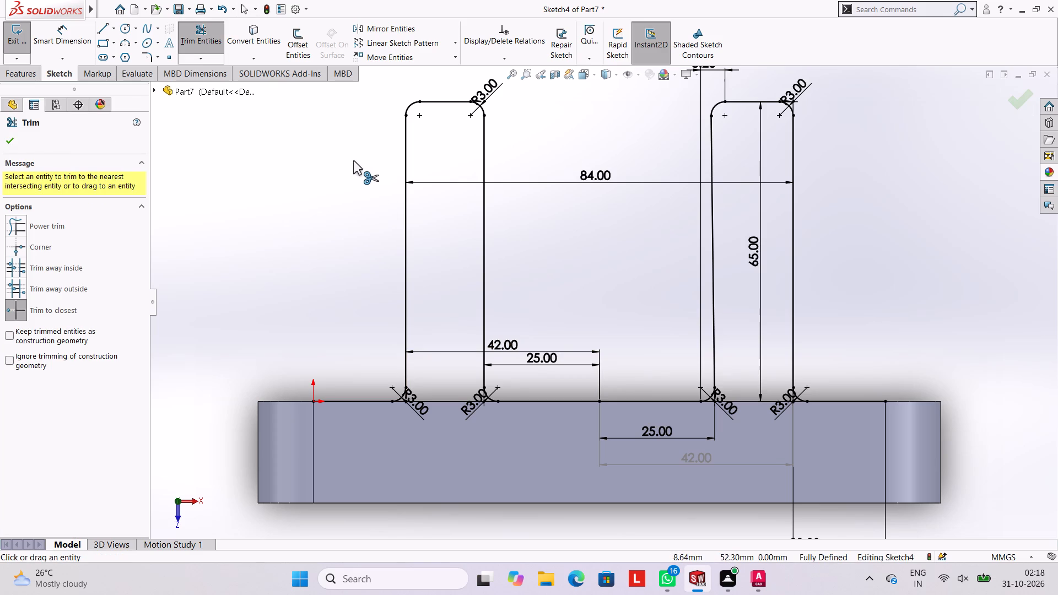
key(ctrl+z)
key(ctrl+z)
key(ctrl+z)
key(ctrl+z)
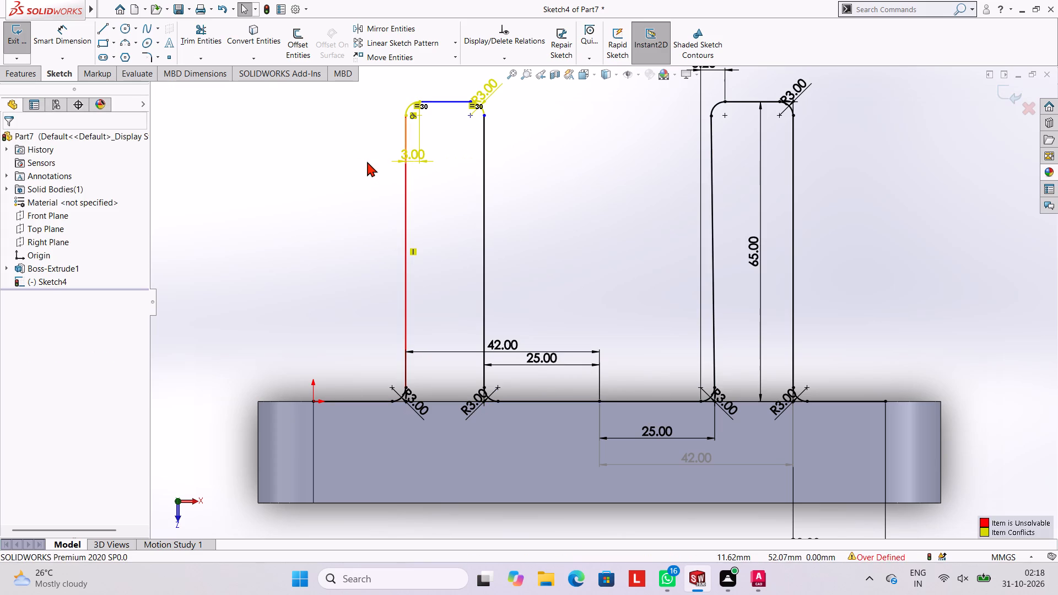
key(ctrl+z)
key(ctrl+z)
key(ctrl+z)
key(ctrl+z)
key(ctrl+z)
key(ctrl+z)
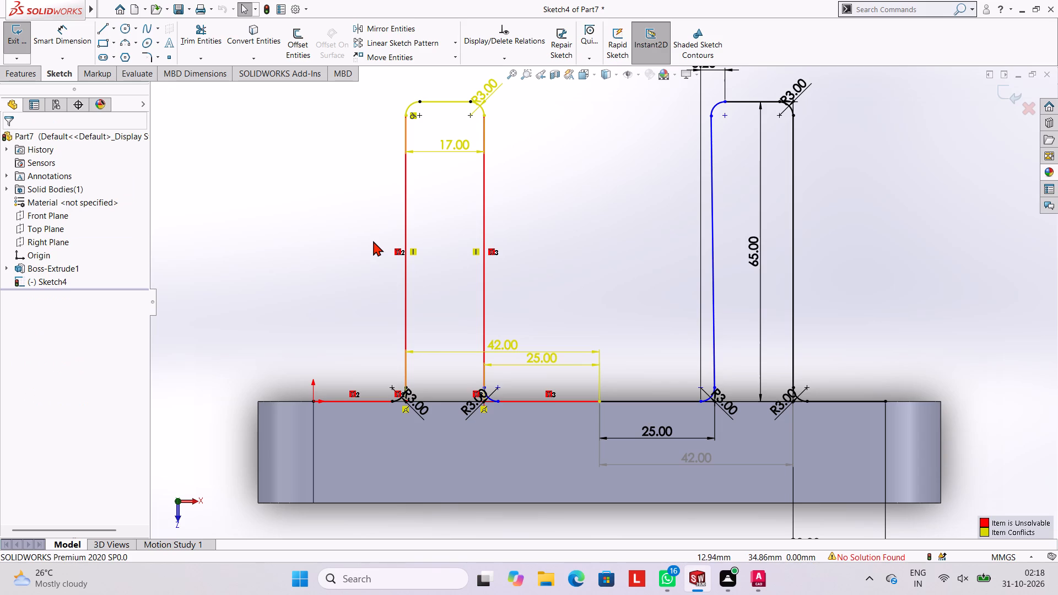
key(ctrl+z)
key(ctrl+z)
key(ctrl+z)
key(ctrl+z)
key(ctrl+z)
key(Escape)
key(ctrl+z)
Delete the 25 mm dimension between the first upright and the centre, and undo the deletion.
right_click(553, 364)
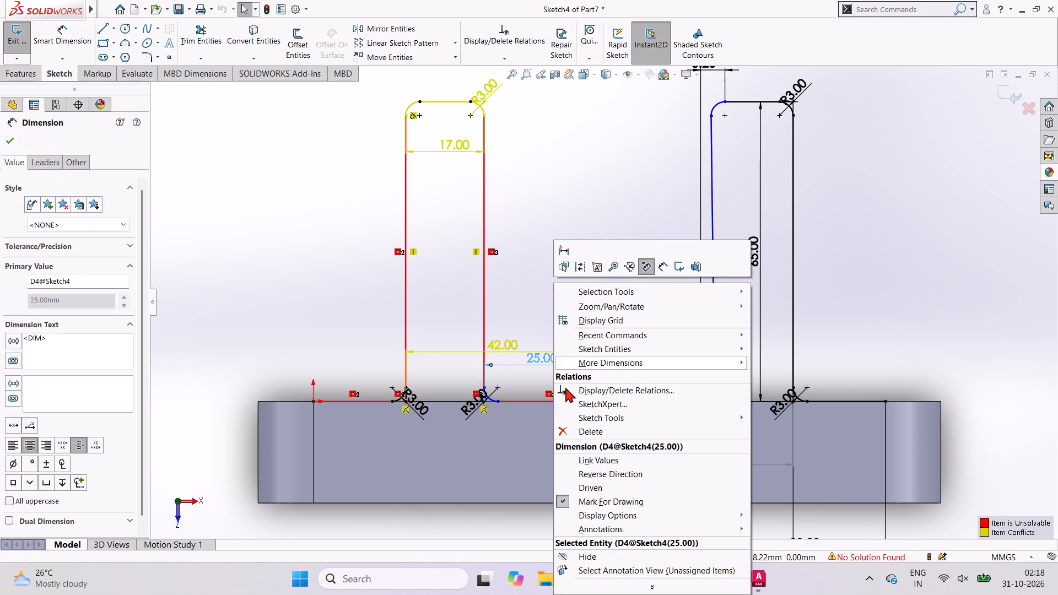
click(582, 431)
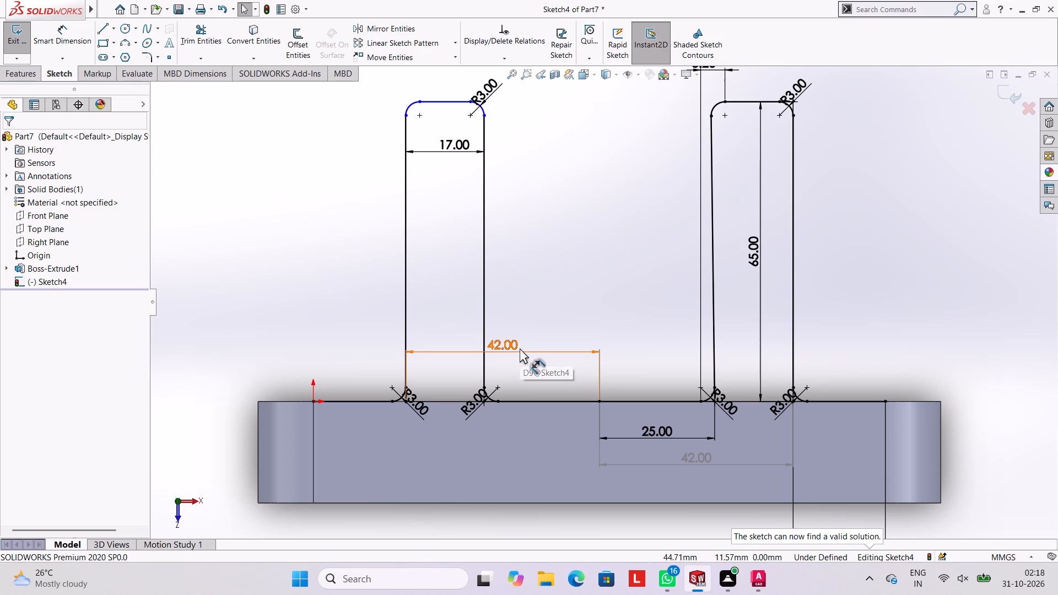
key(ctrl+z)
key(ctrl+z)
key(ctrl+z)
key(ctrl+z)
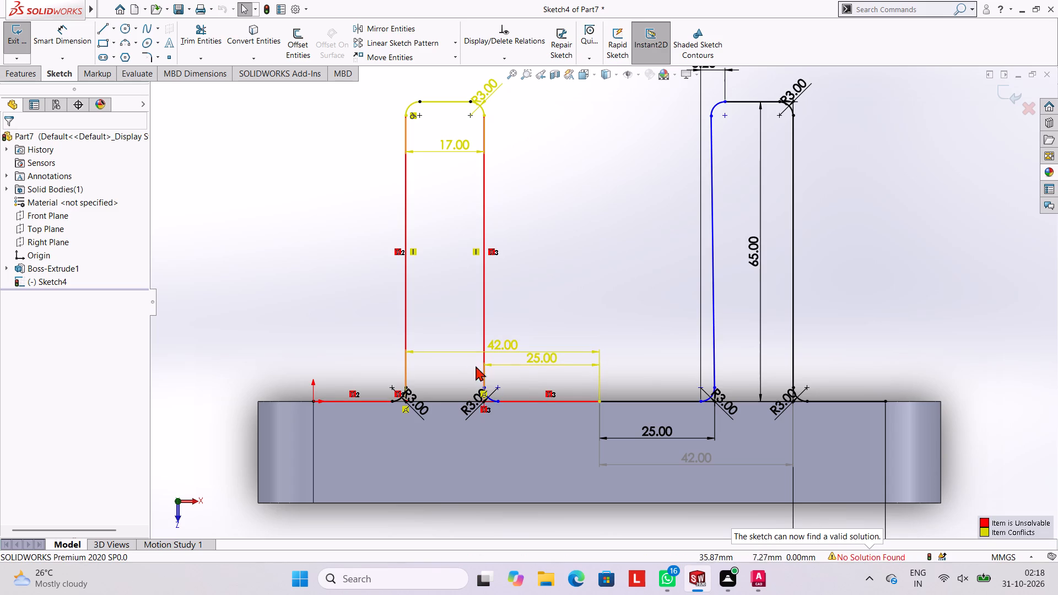
Trim away the first upright's two foot fillets and the base lines adjoining them along the block edge.
click(179, 23)
scroll(461, 301, down, 3)
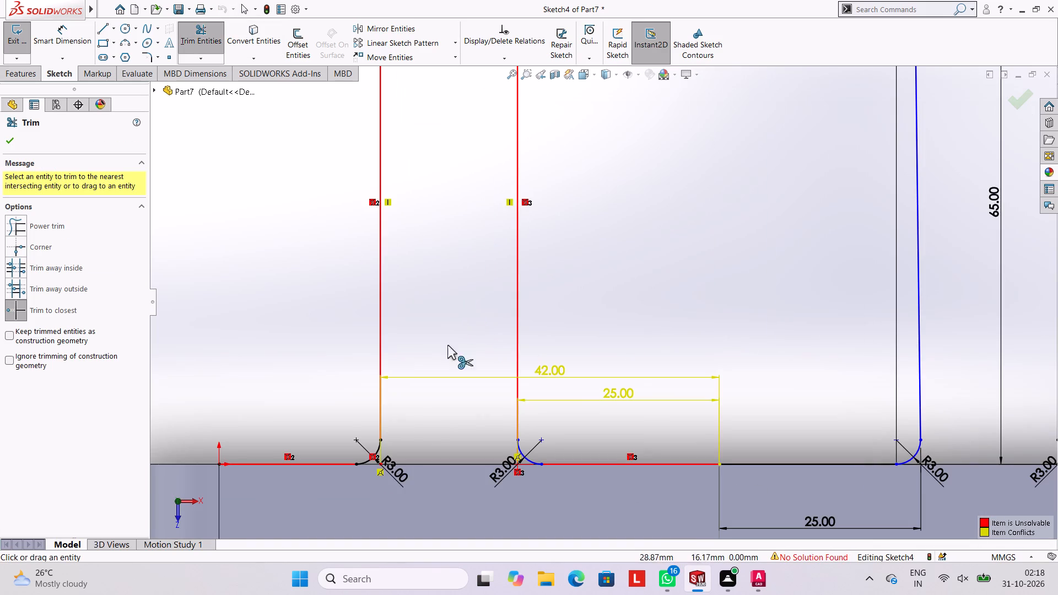
click(337, 463)
click(355, 465)
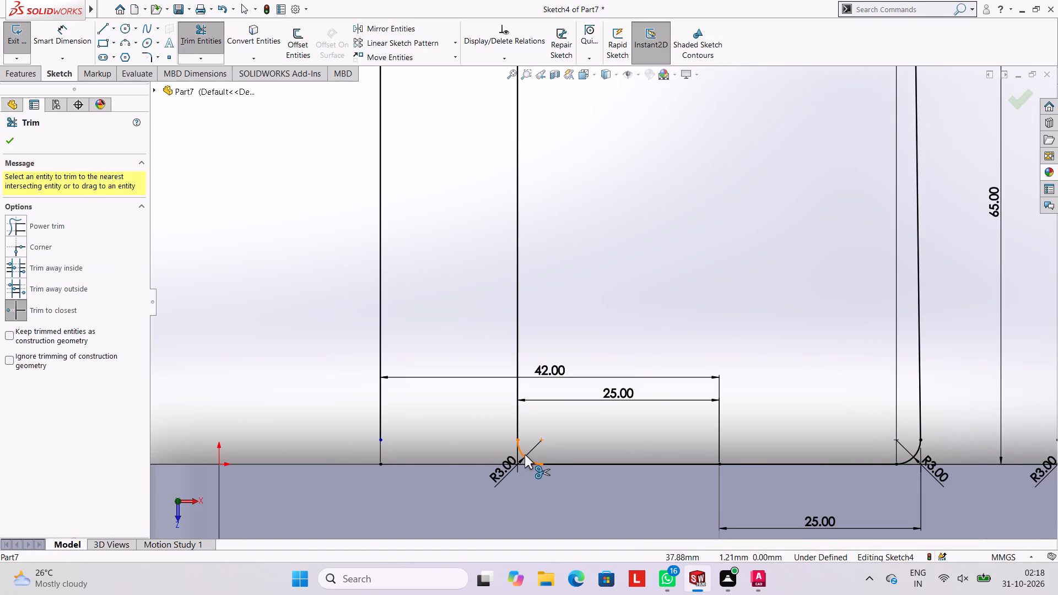
click(525, 455)
click(558, 463)
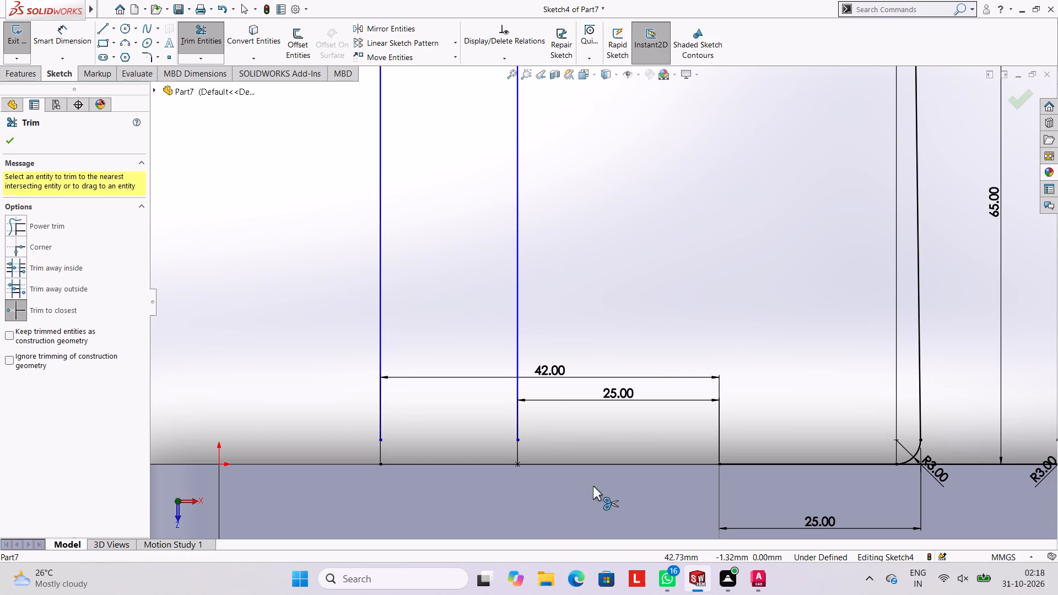
Trim away the second upright's two foot fillets and the remaining base lines along the block edge.
click(766, 464)
scroll(916, 466, up, 2)
scroll(905, 445, down, 3)
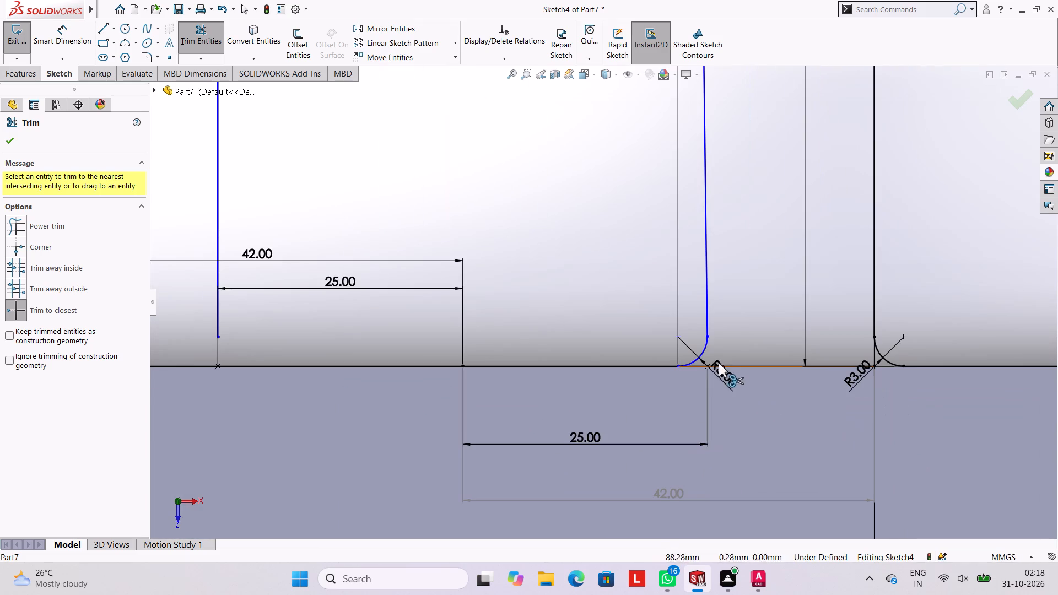
click(701, 348)
click(742, 369)
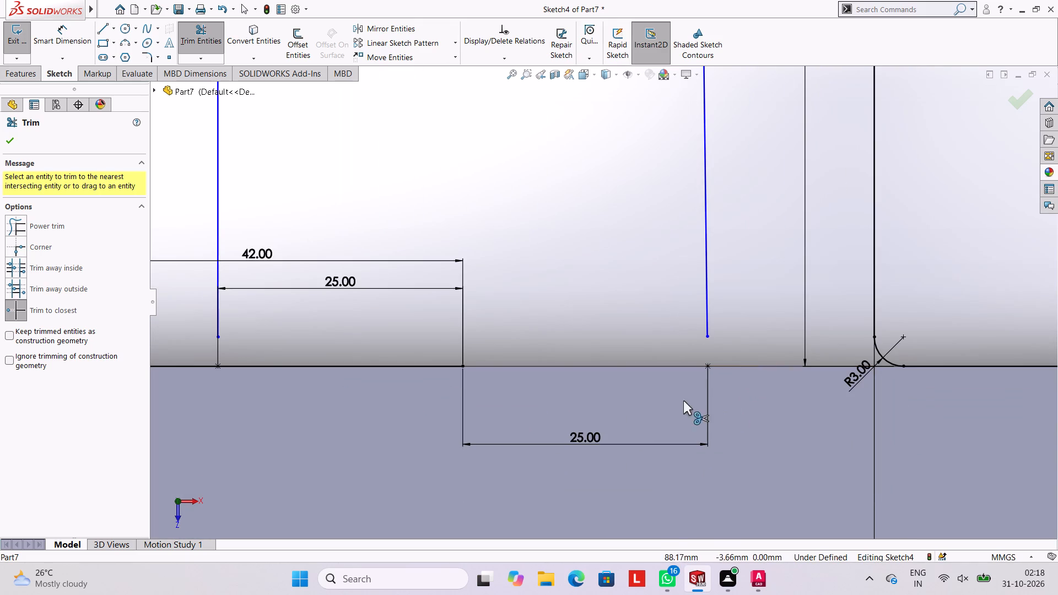
click(449, 367)
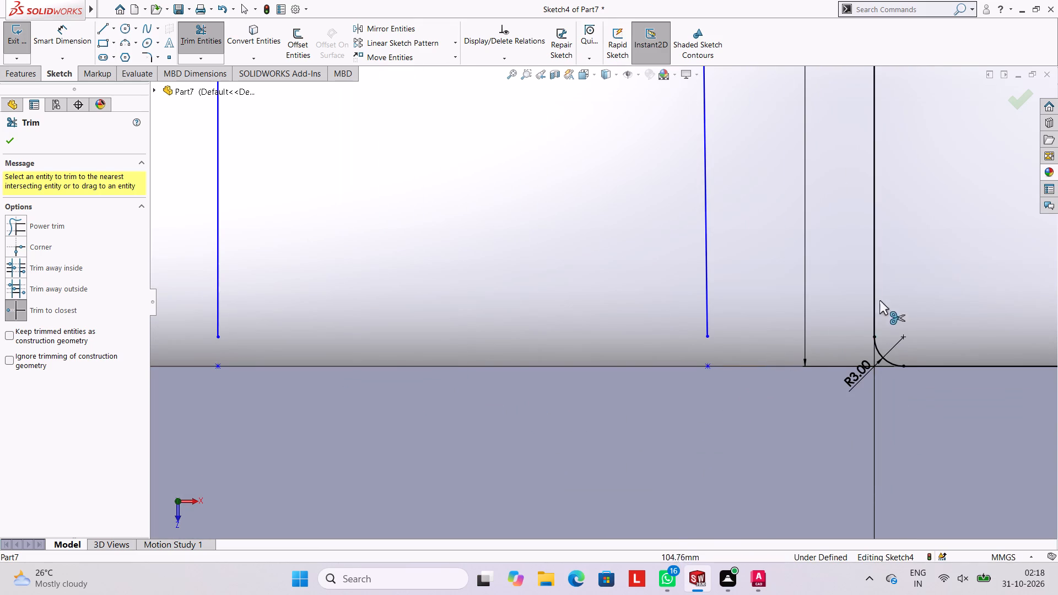
click(883, 355)
click(906, 364)
scroll(982, 386, up, 3)
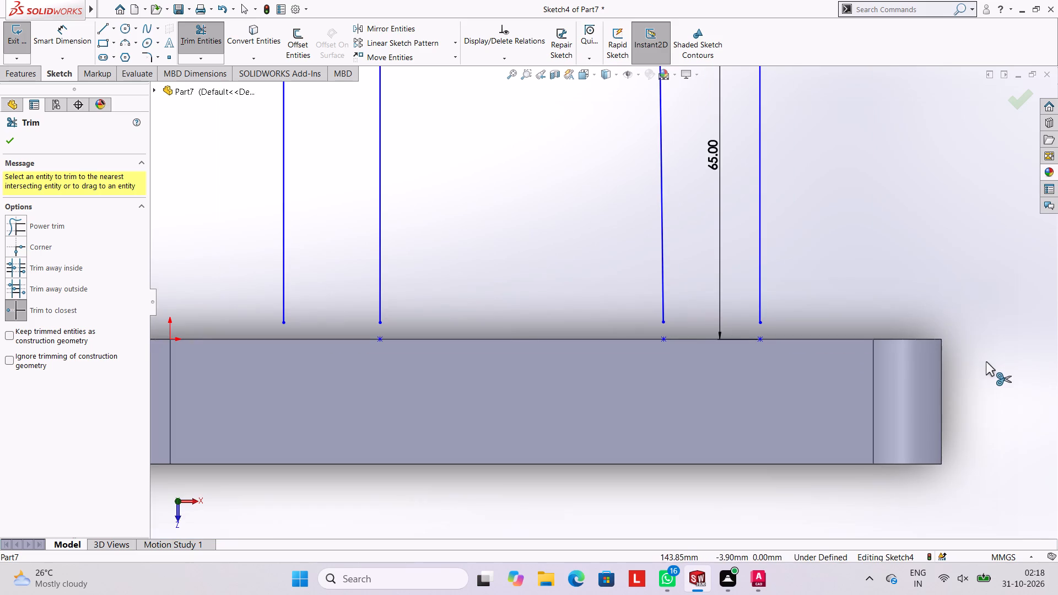
scroll(707, 336, up, 2)
click(645, 326)
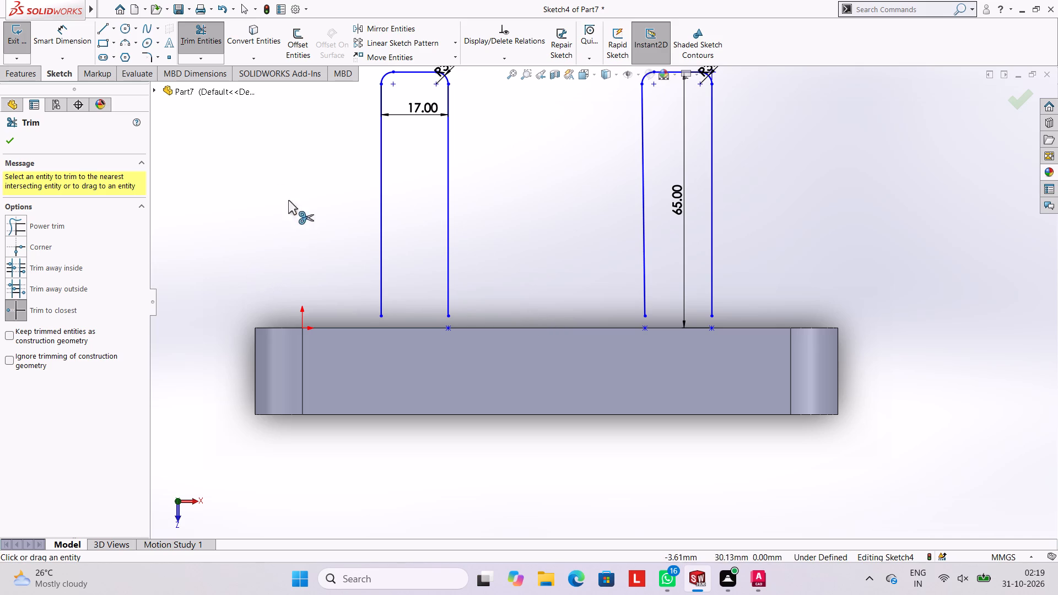
Draw a 22 mm vertical guide line across the block in line with the first upright's outer side.
click(102, 26)
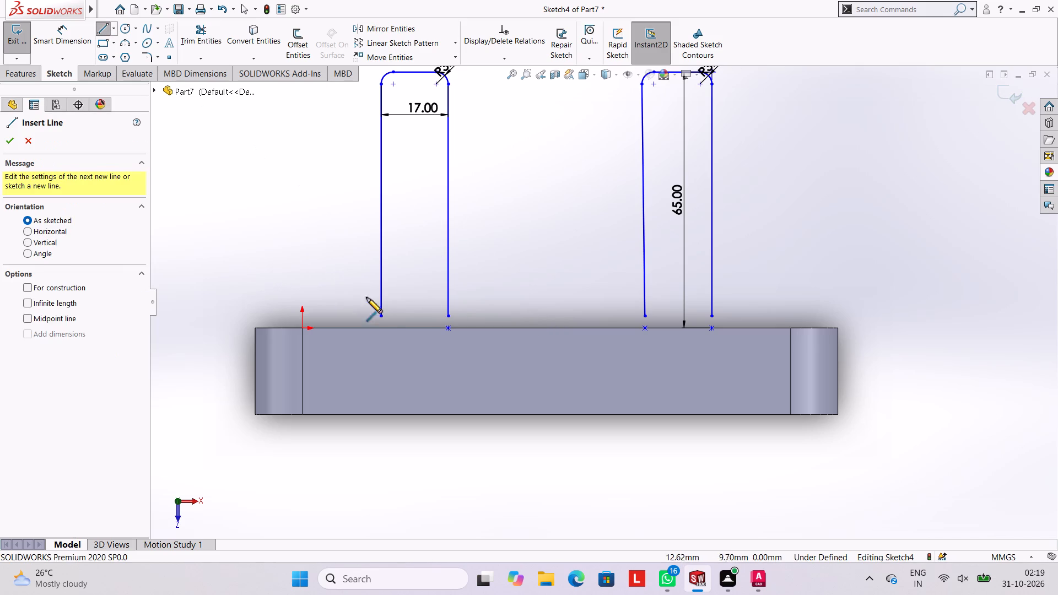
click(379, 416)
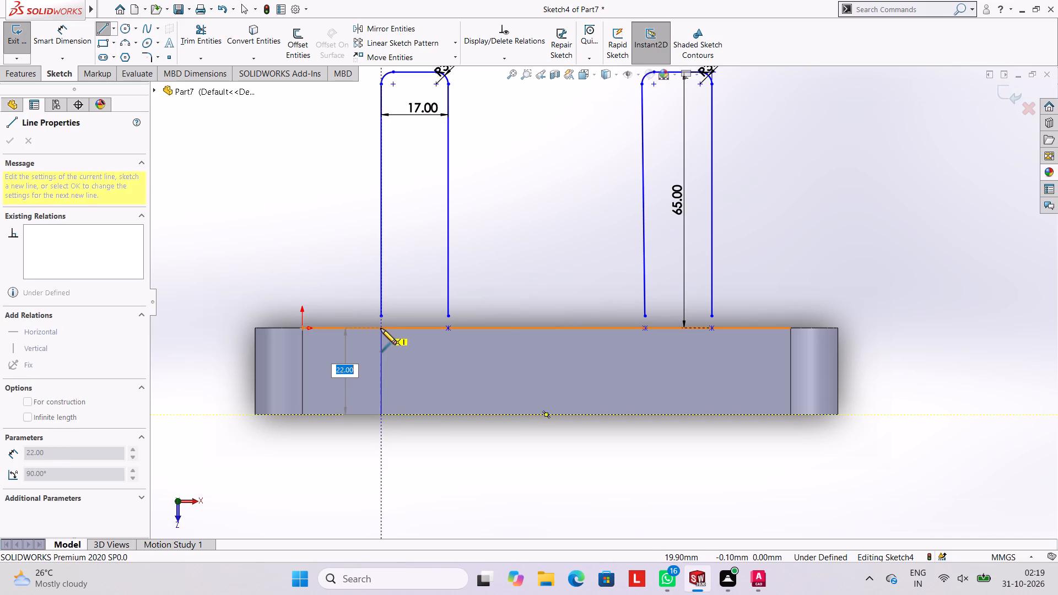
click(380, 327)
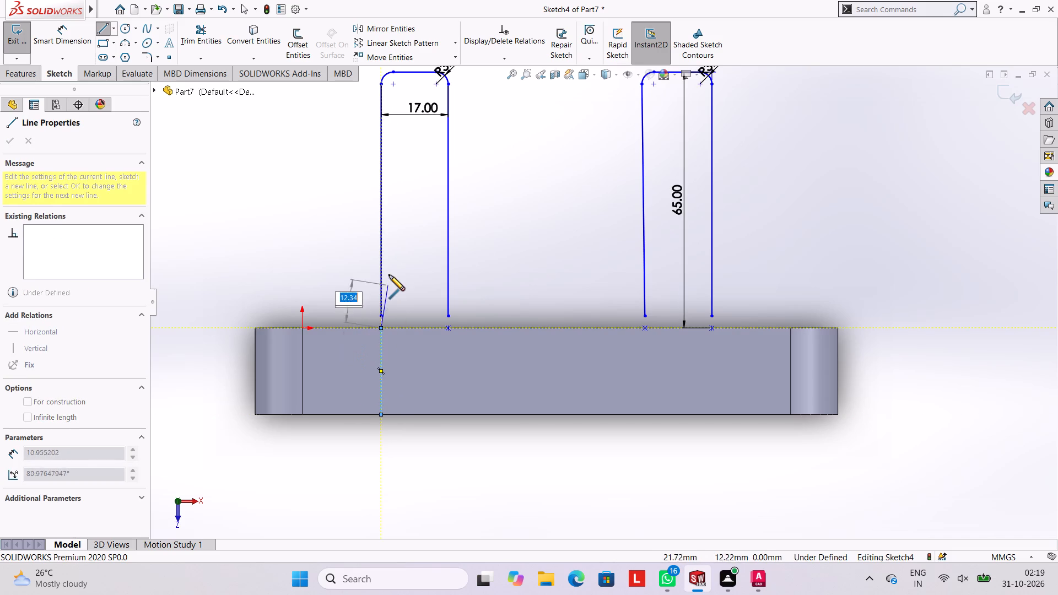
Trim away the first upright's old profile: both sides, the top line and the two top fillets.
click(199, 37)
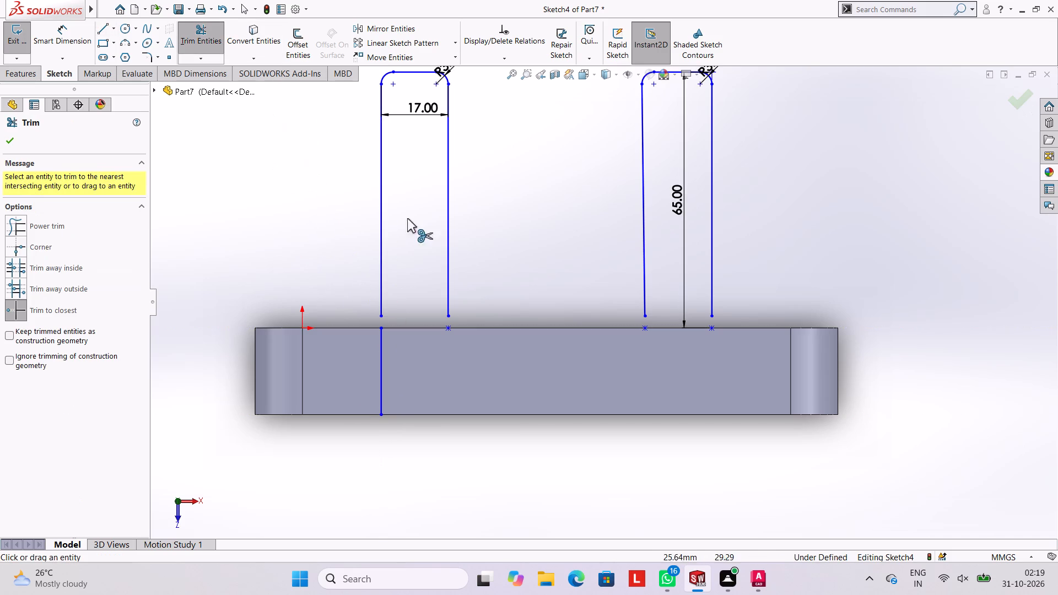
click(382, 224)
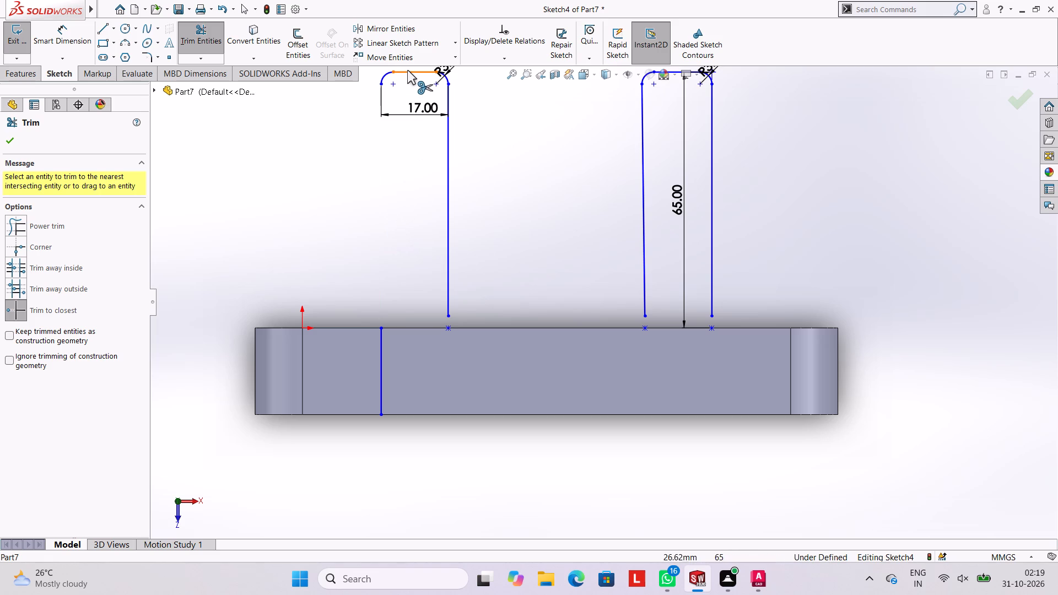
click(407, 70)
click(388, 77)
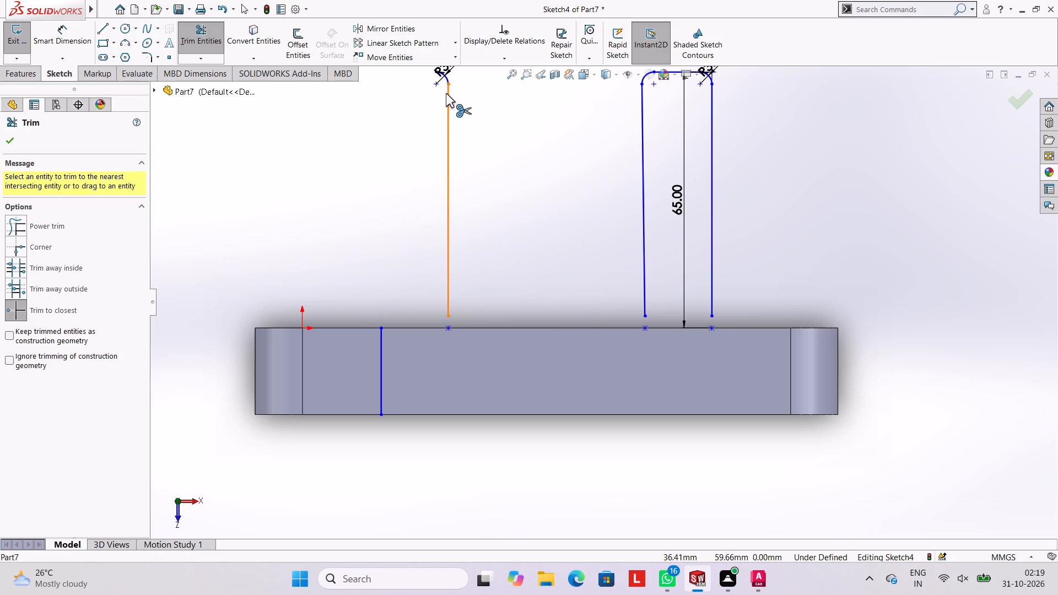
click(446, 93)
click(446, 84)
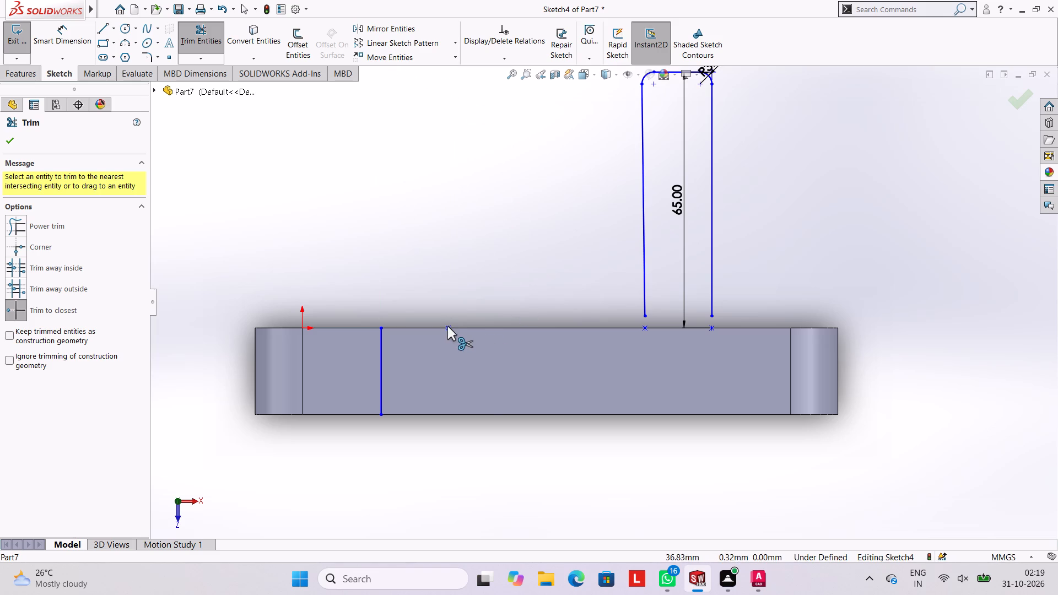
Draw a 22 mm vertical guide line across the block up to the first upright's inner foot point.
click(103, 29)
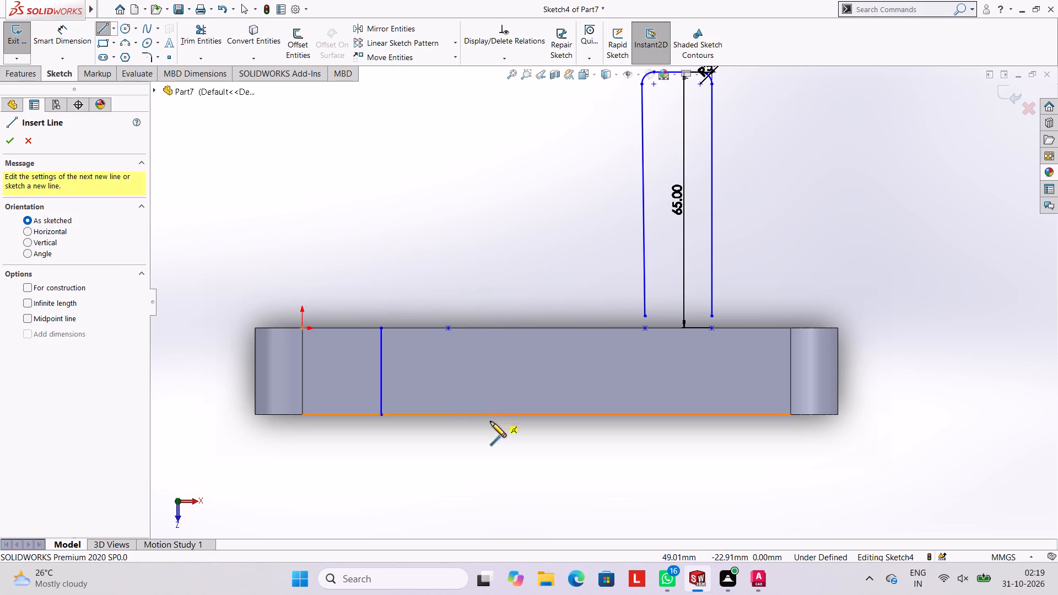
click(447, 416)
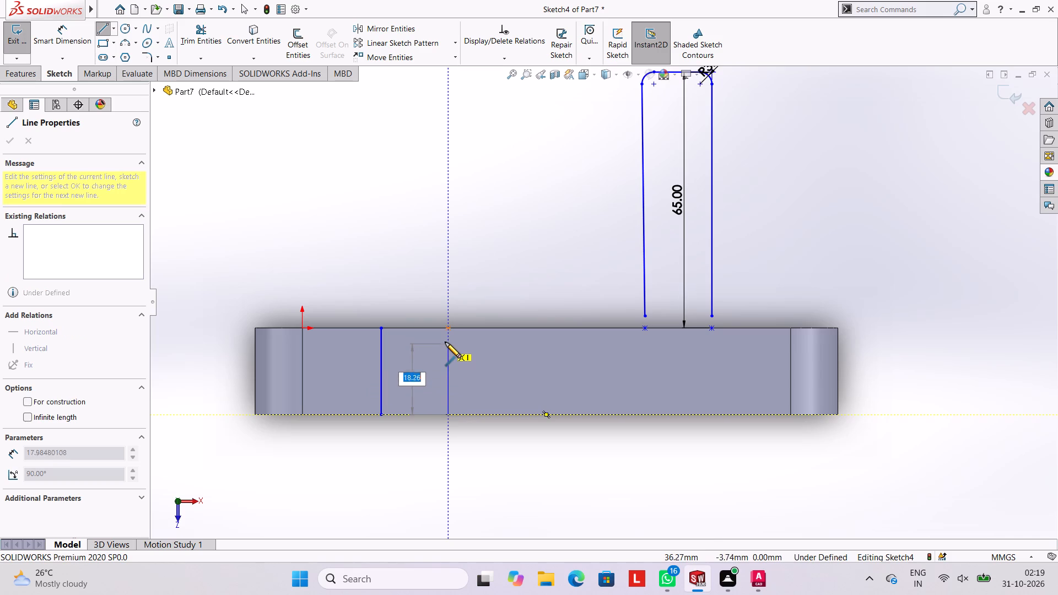
click(450, 328)
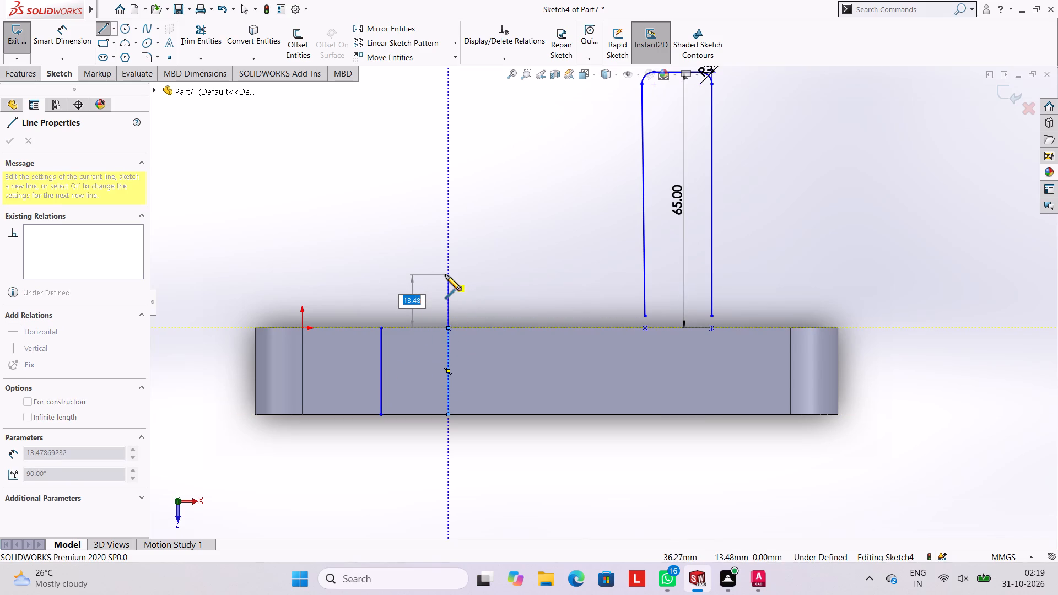
Draw the first upright as a closed rectangle 65 mm high and 17 mm wide standing on the block edge.
text(65)
key(Return)
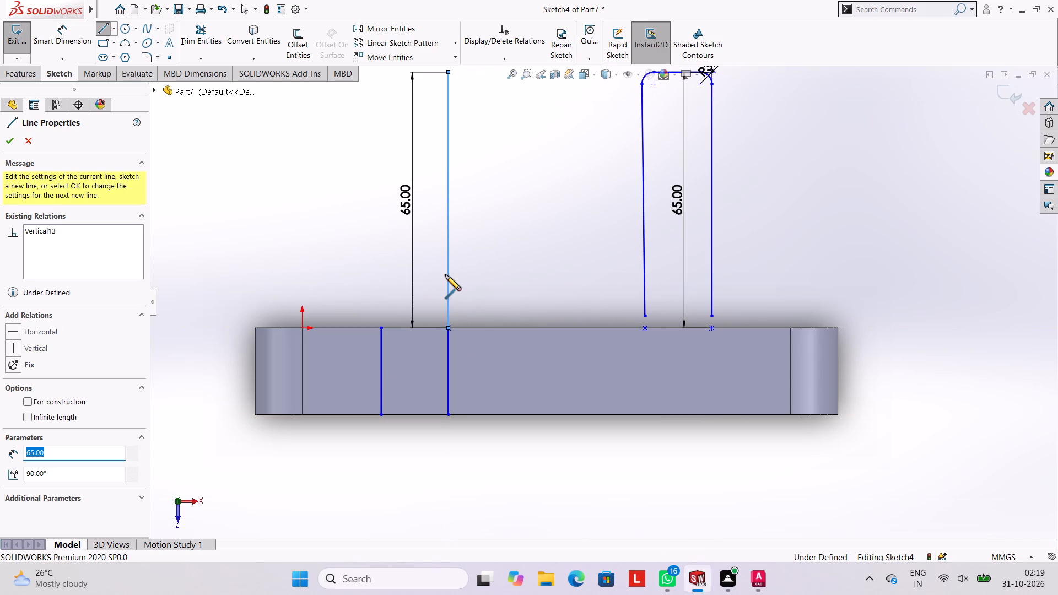
scroll(472, 154, up, 2)
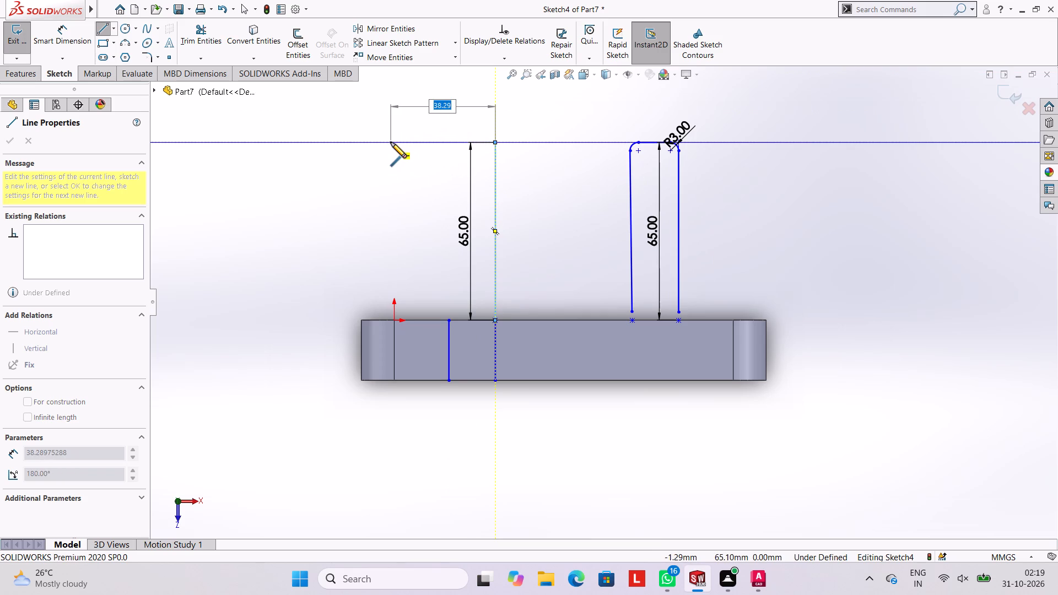
click(449, 143)
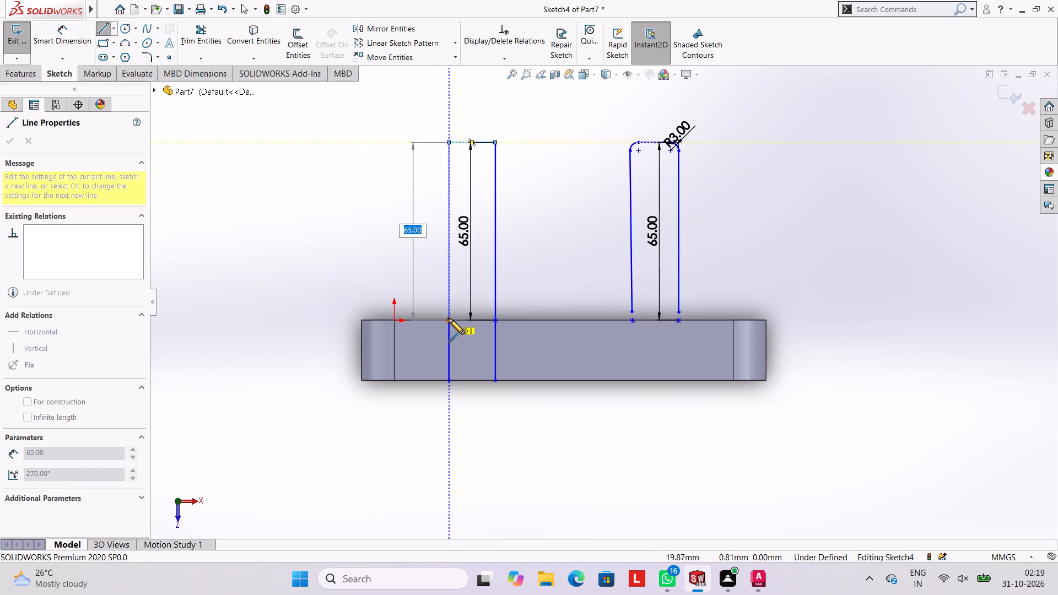
click(449, 318)
click(495, 318)
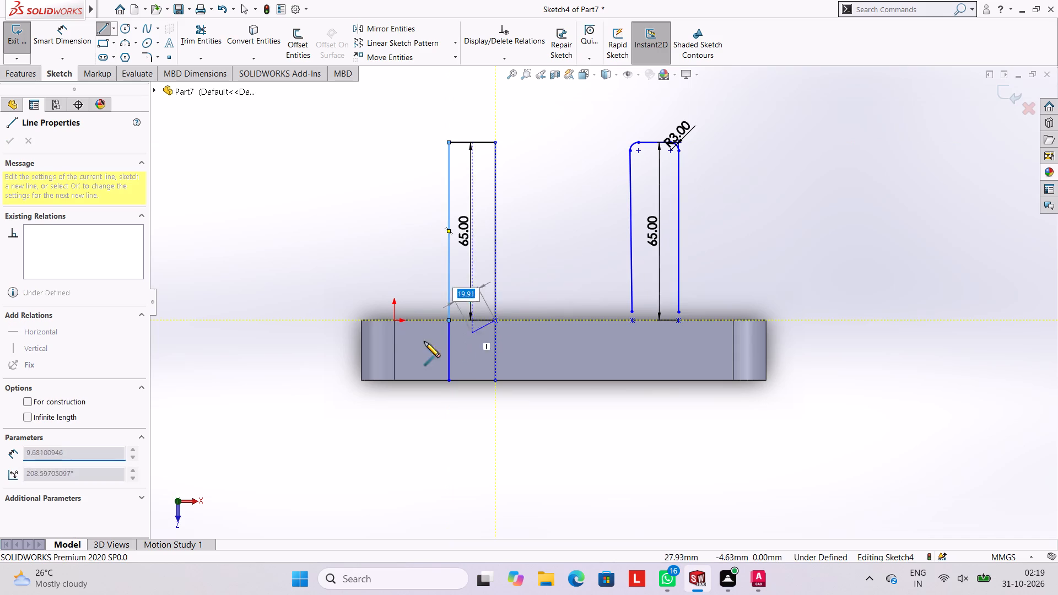
click(449, 320)
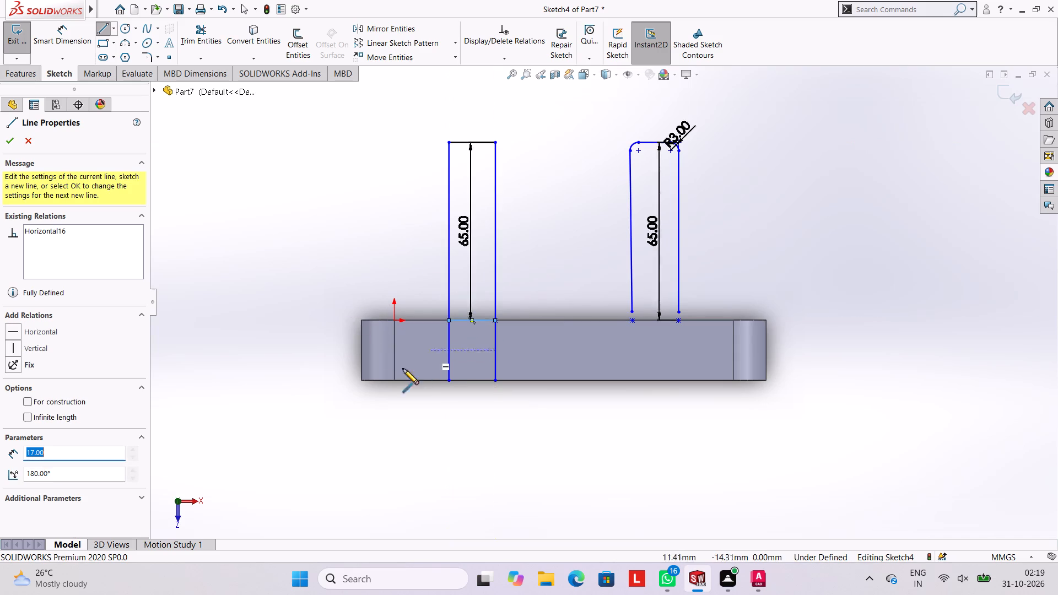
Trim away the two vertical guide lines crossing the block below the first upright.
click(194, 42)
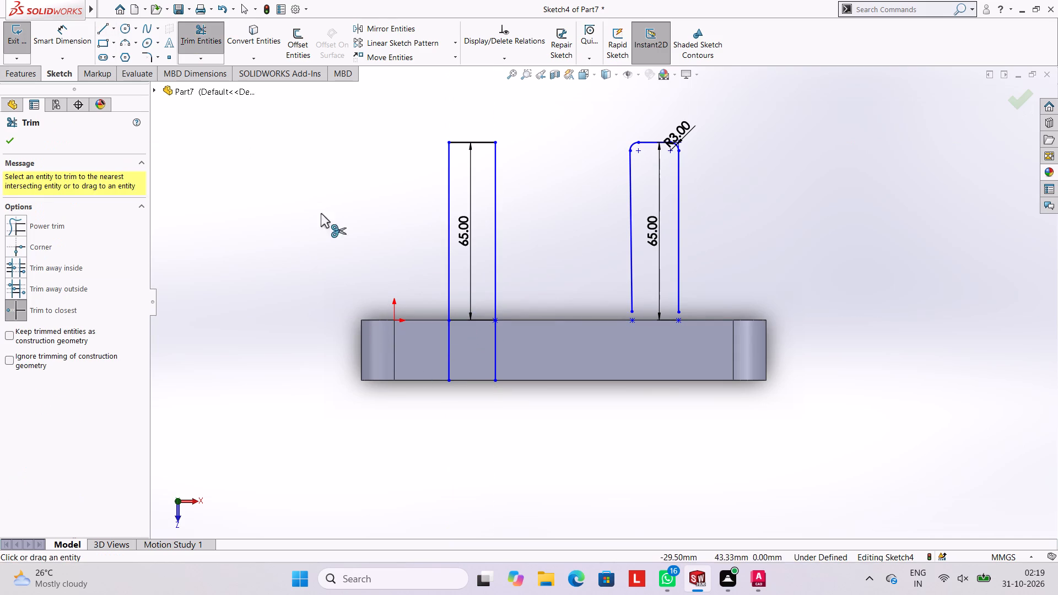
click(446, 353)
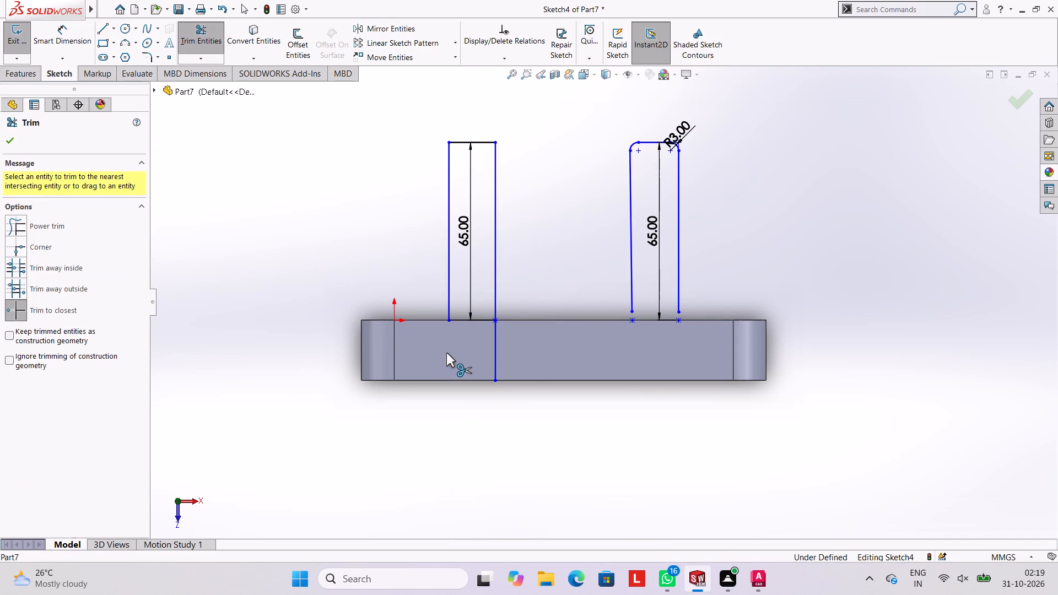
click(498, 357)
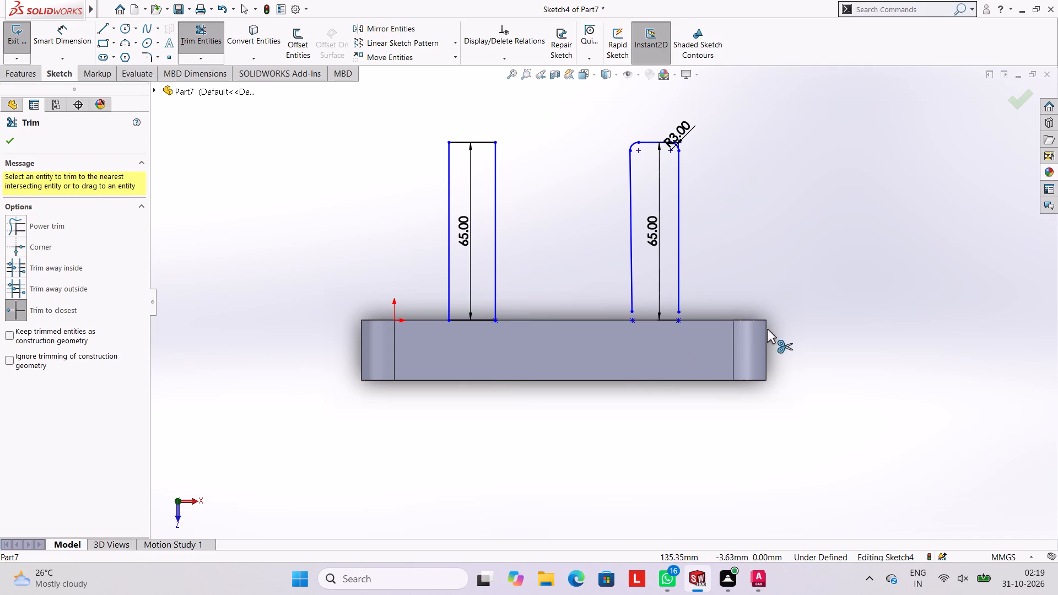
Draw guide lines below the second upright: 22 mm down across the block, 17 mm along its far edge and 22 mm back up.
scroll(775, 305, up, 1)
scroll(821, 271, down, 1)
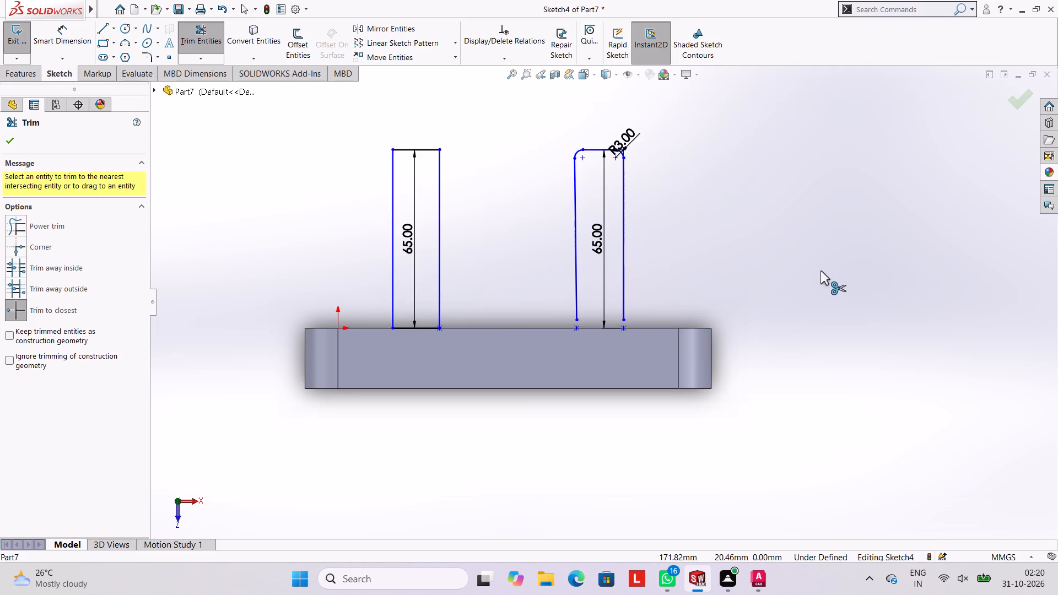
scroll(630, 253, up, 1)
scroll(744, 247, down, 1)
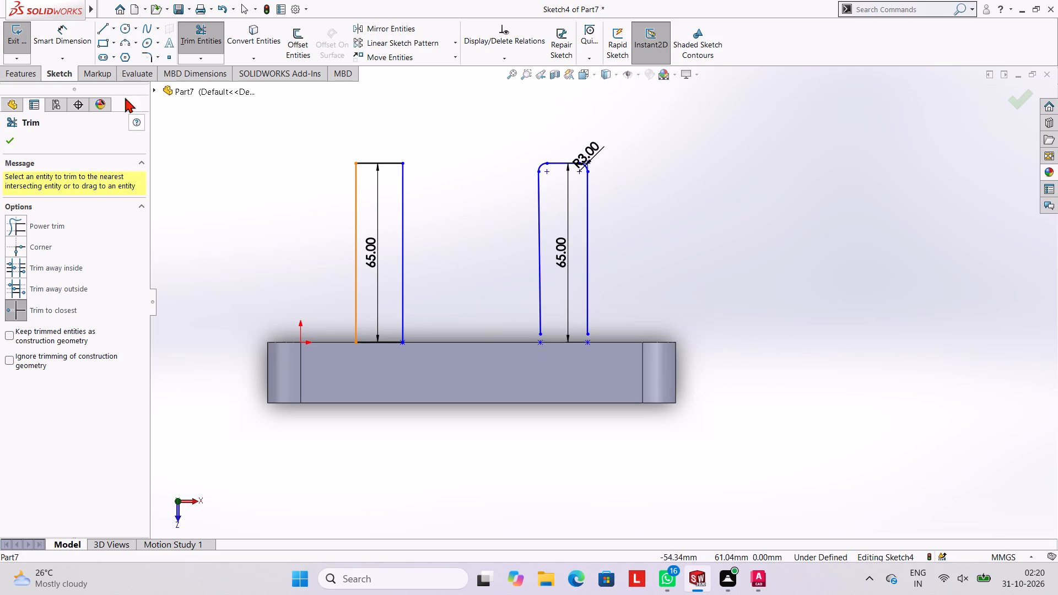
click(104, 29)
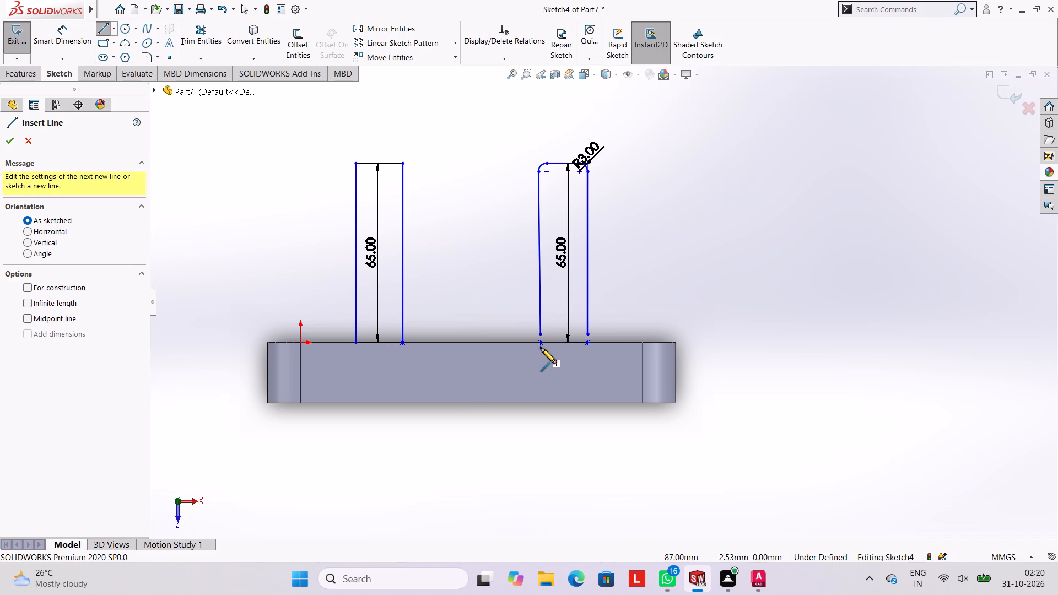
click(541, 343)
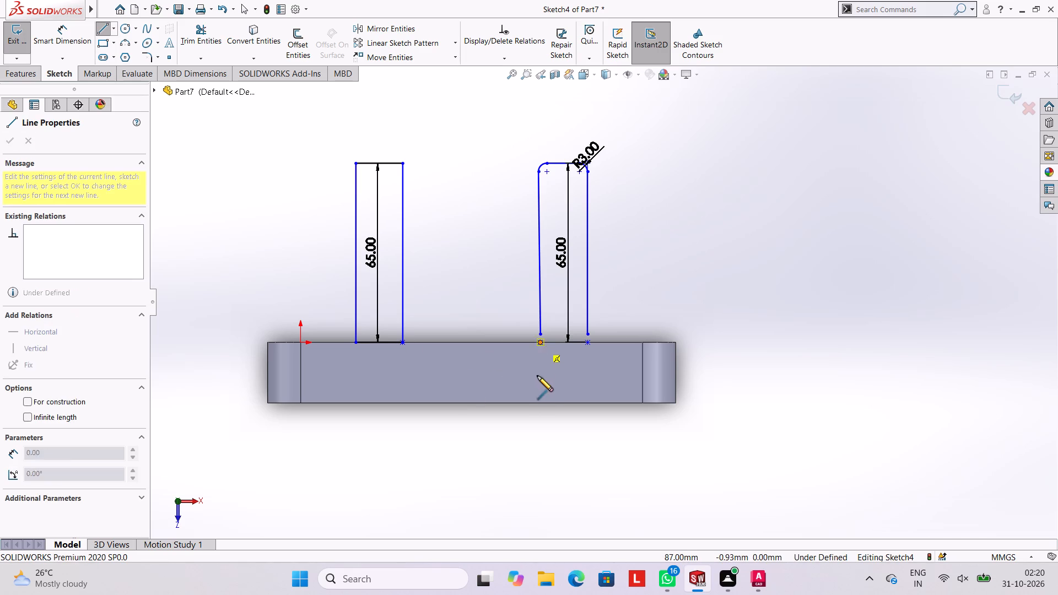
click(538, 402)
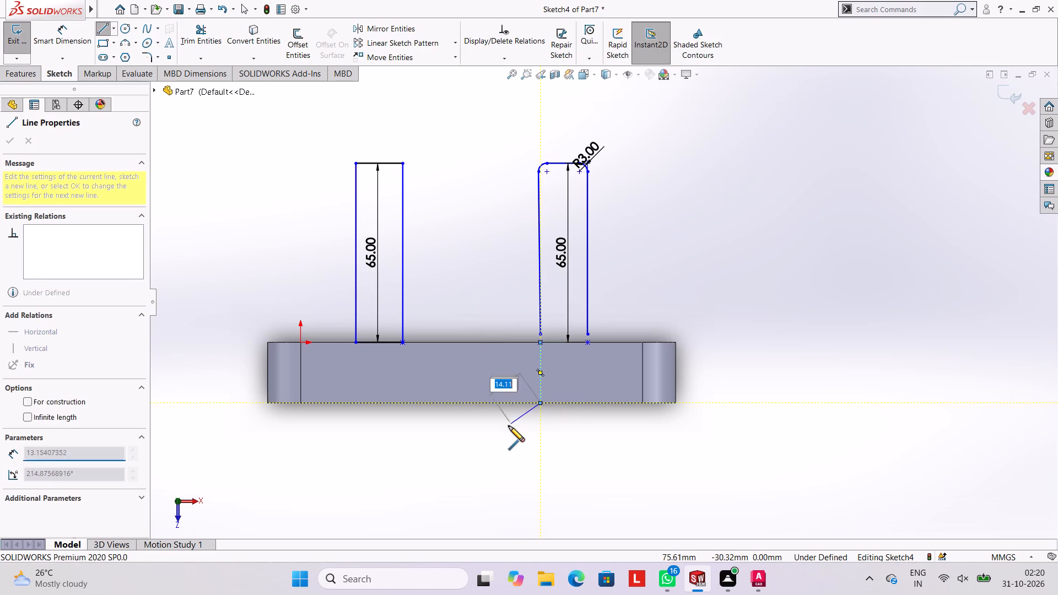
click(587, 403)
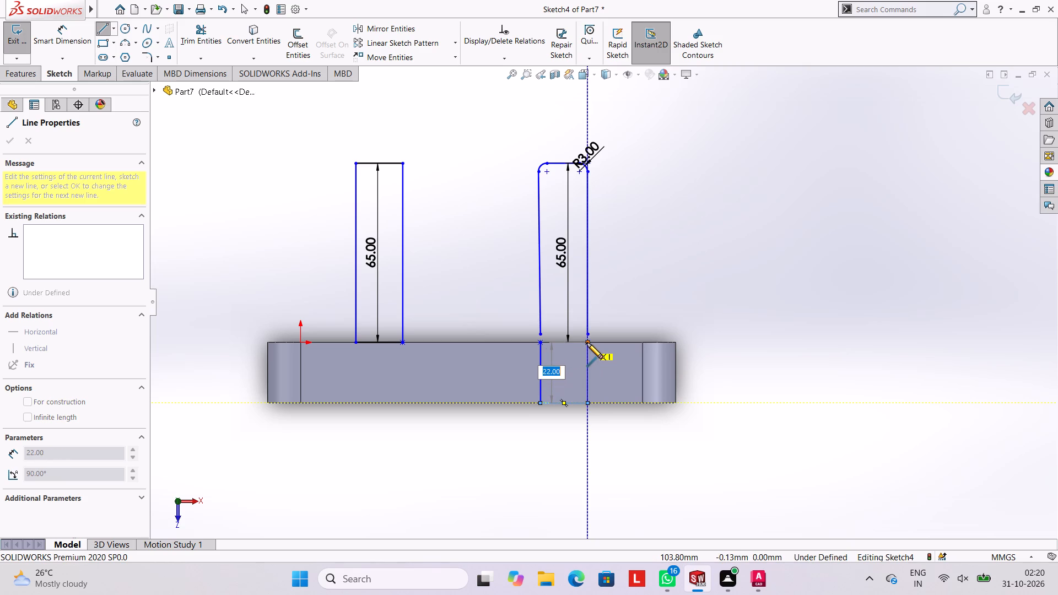
click(587, 343)
Trim away the second upright's old outline above the block, including its sides, top line and rounded corners.
click(197, 30)
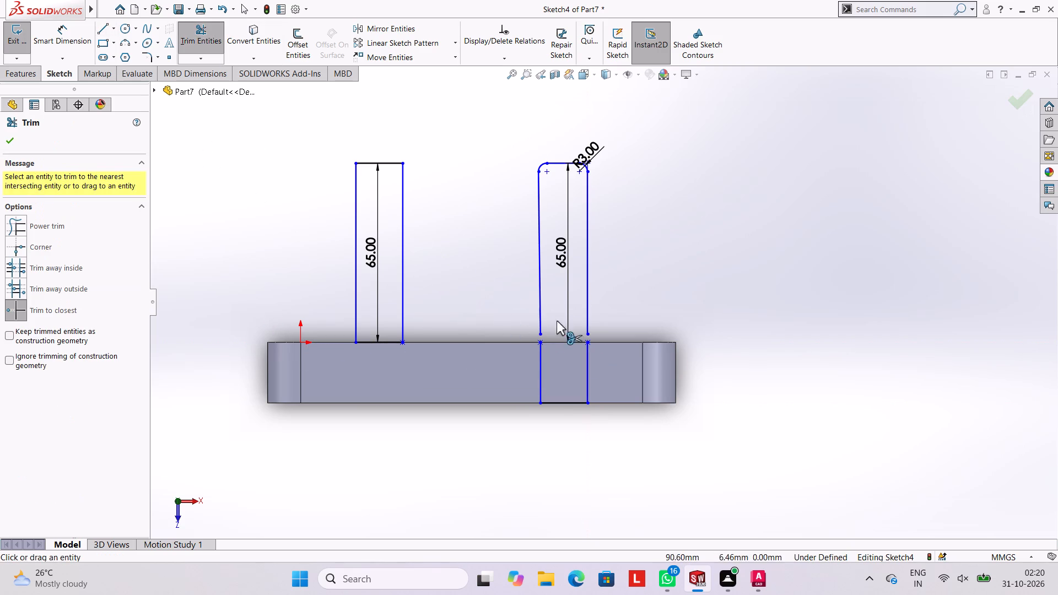
click(542, 278)
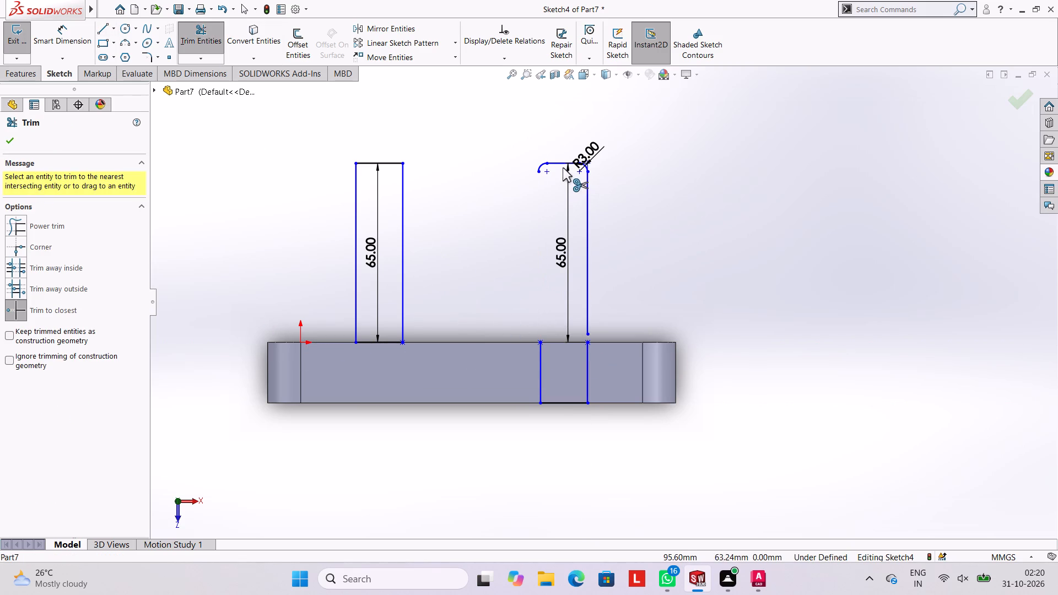
click(562, 163)
click(538, 168)
click(588, 182)
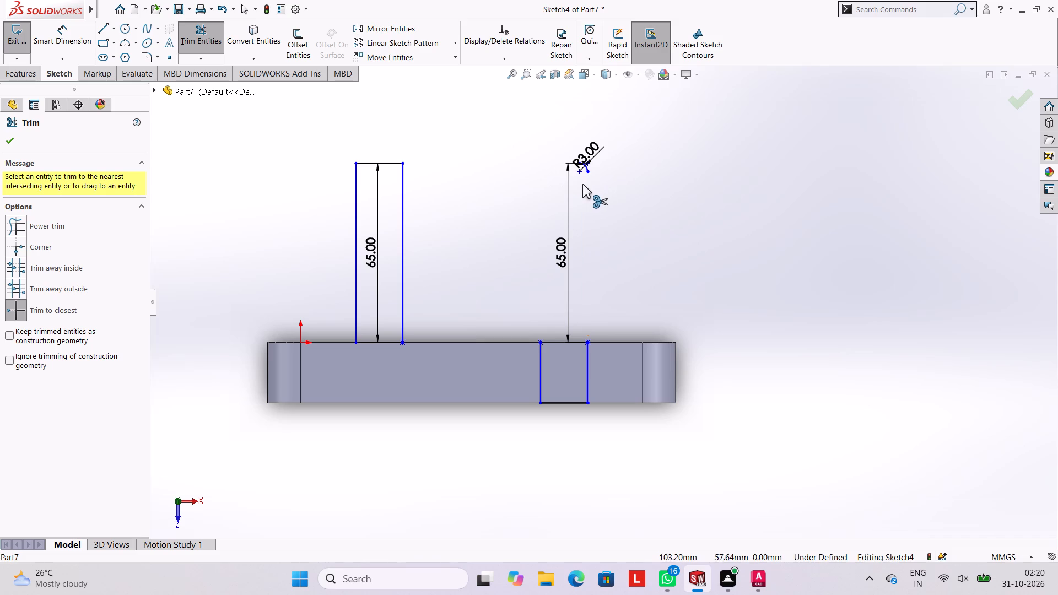
click(586, 172)
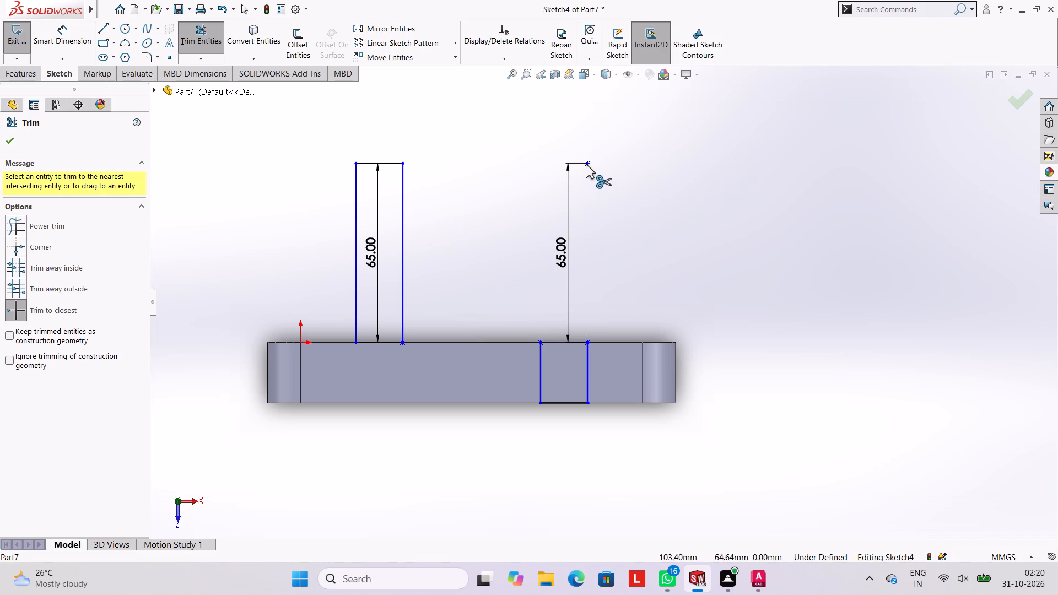
click(586, 164)
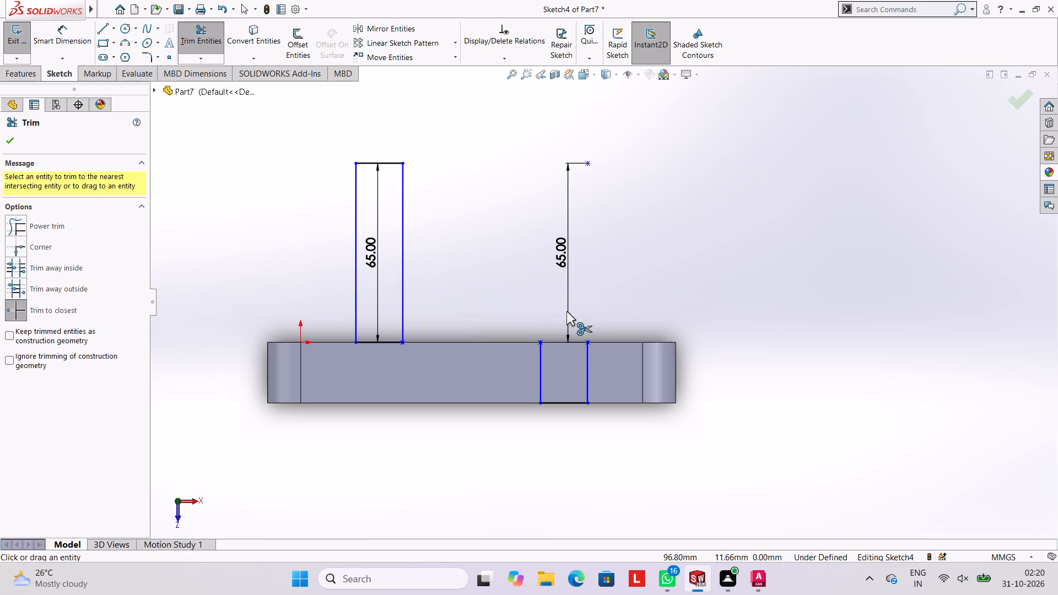
click(559, 342)
right_click(585, 161)
click(550, 142)
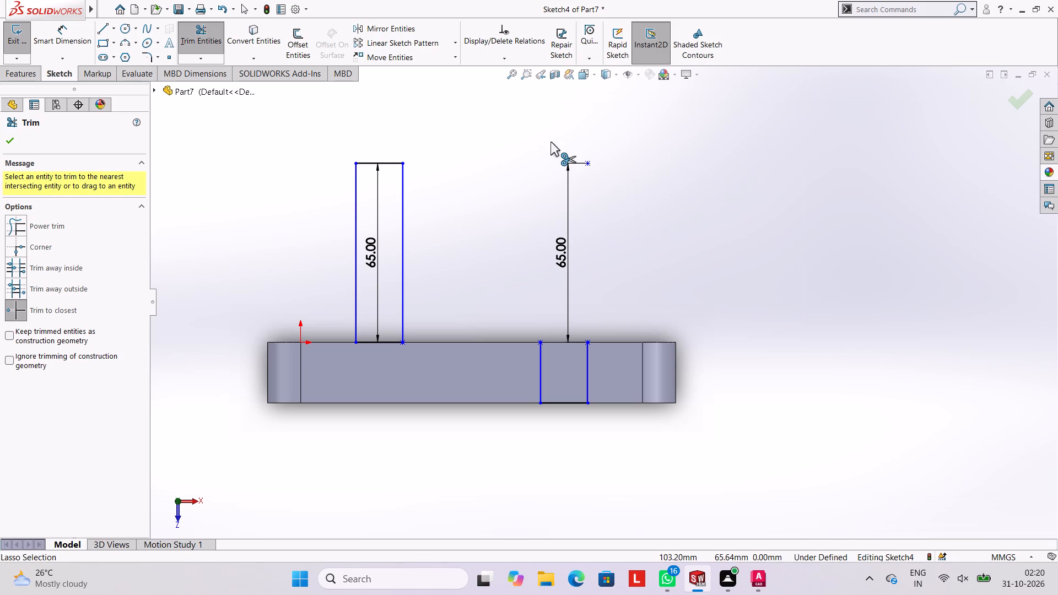
key(Escape)
key(Escape)
key(Escape)
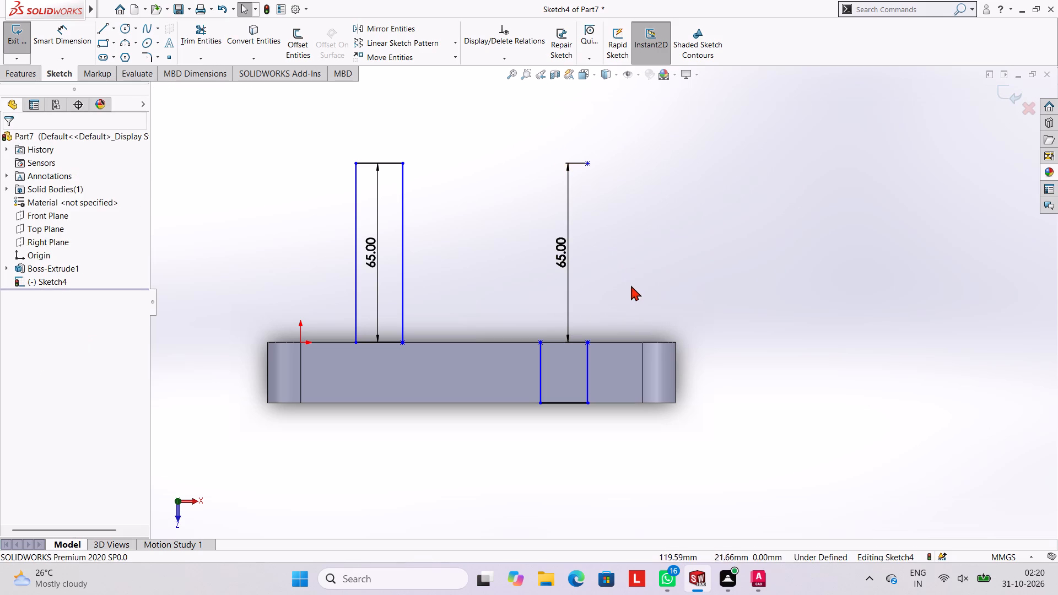
Delete the leftover corner point at the top of the old second upright, along with its attached height dimension.
click(589, 163)
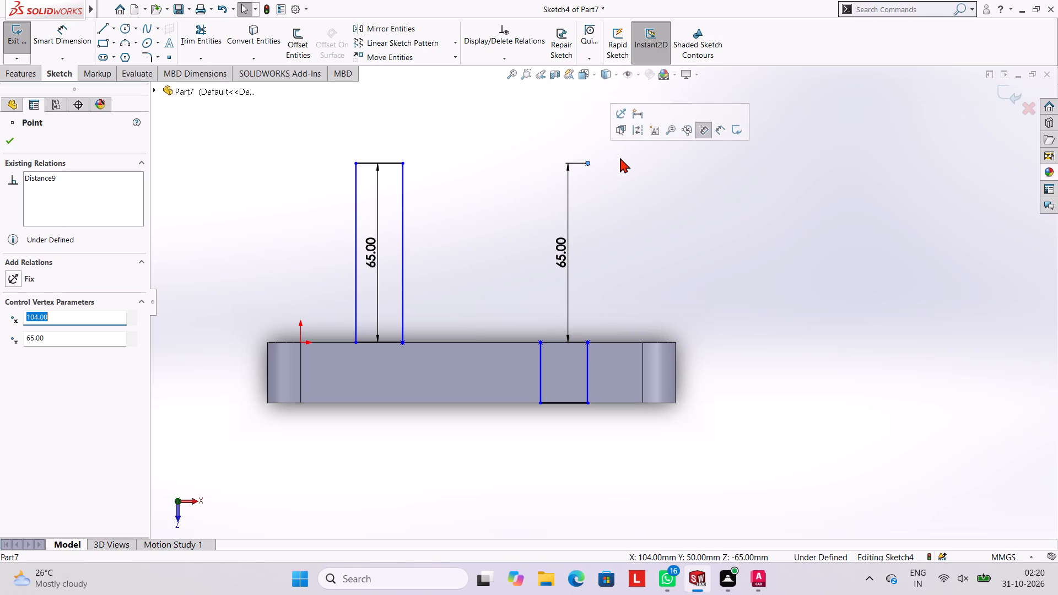
key(Delete)
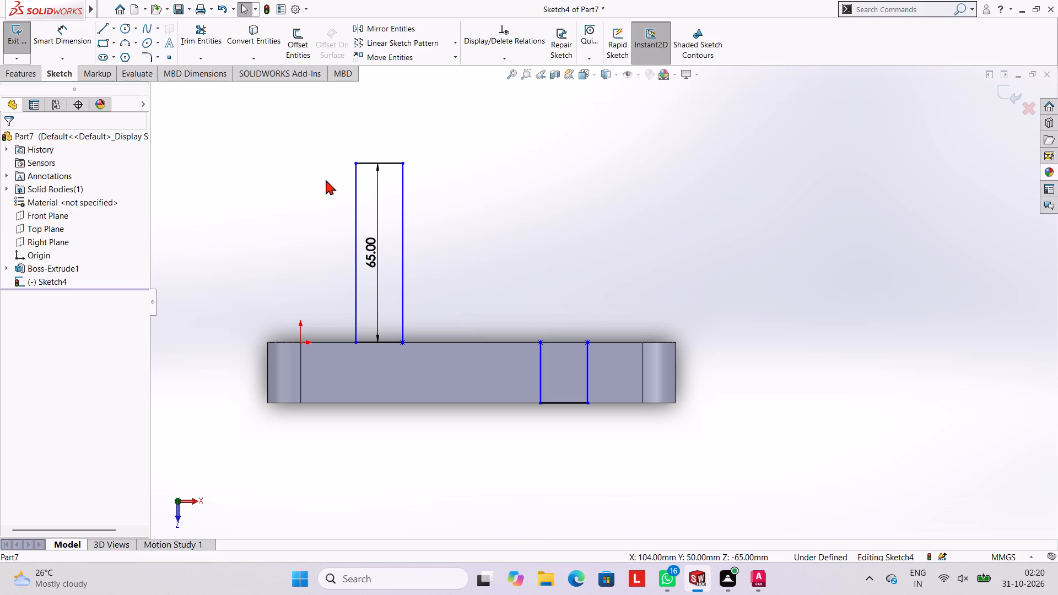
Draw the second upright's two sides 65 mm high and its top line 17 mm wide, starting from the inner foot point.
click(101, 30)
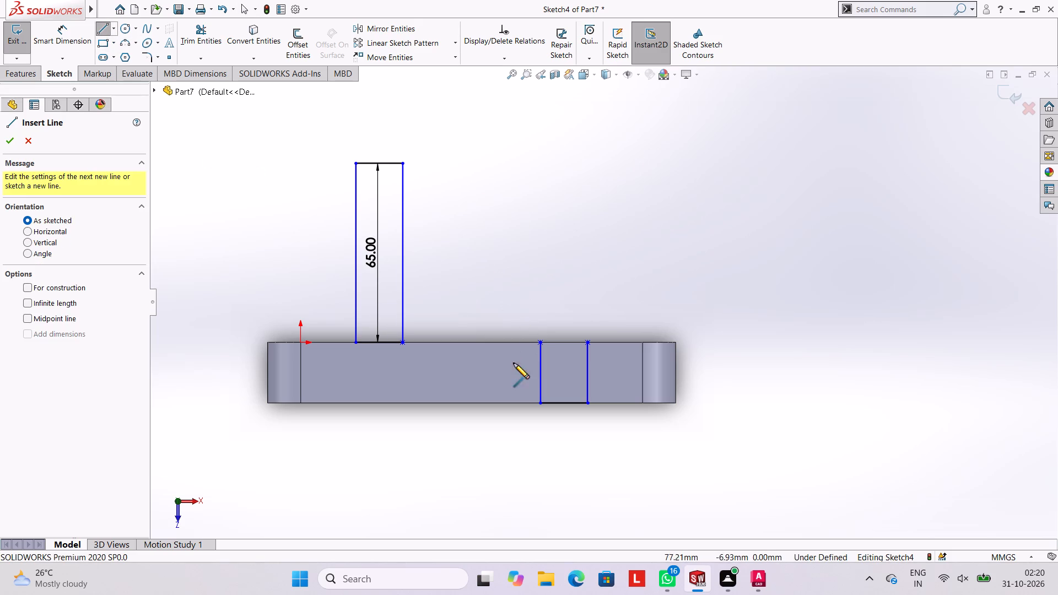
click(539, 341)
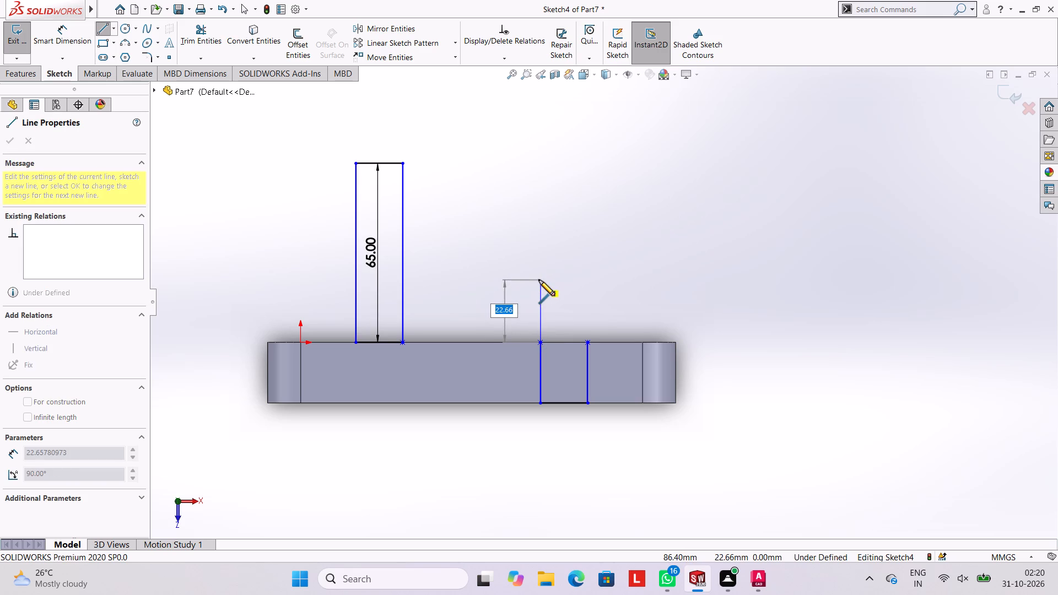
key(6)
key(5)
key(Return)
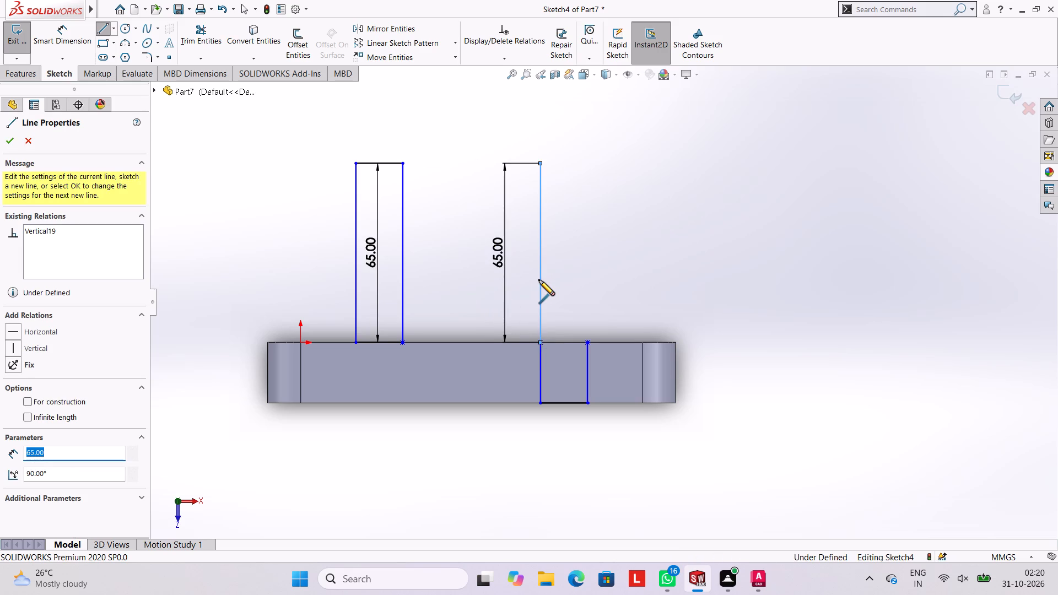
click(587, 161)
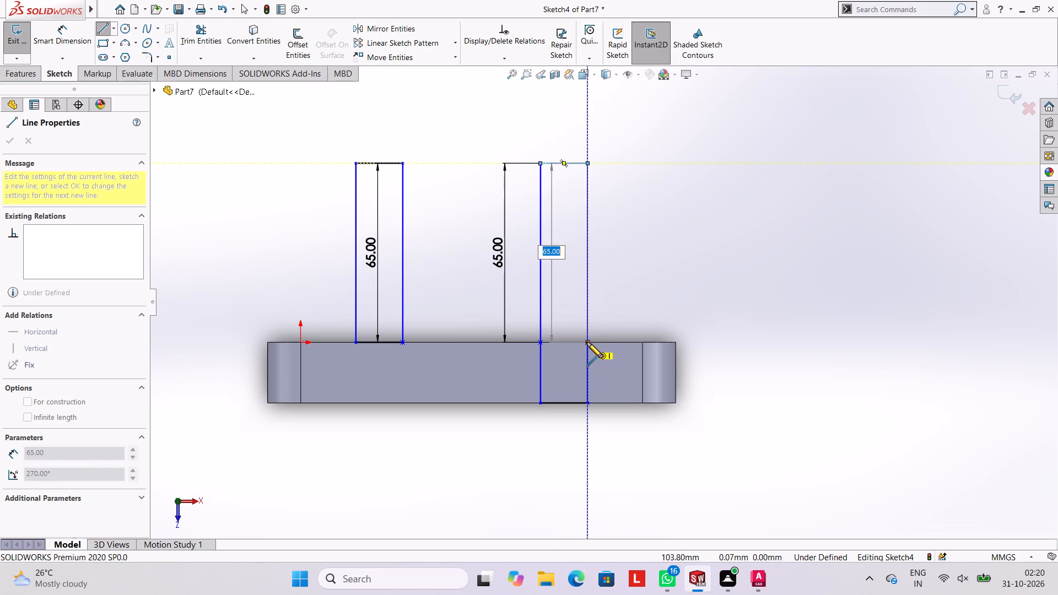
click(587, 342)
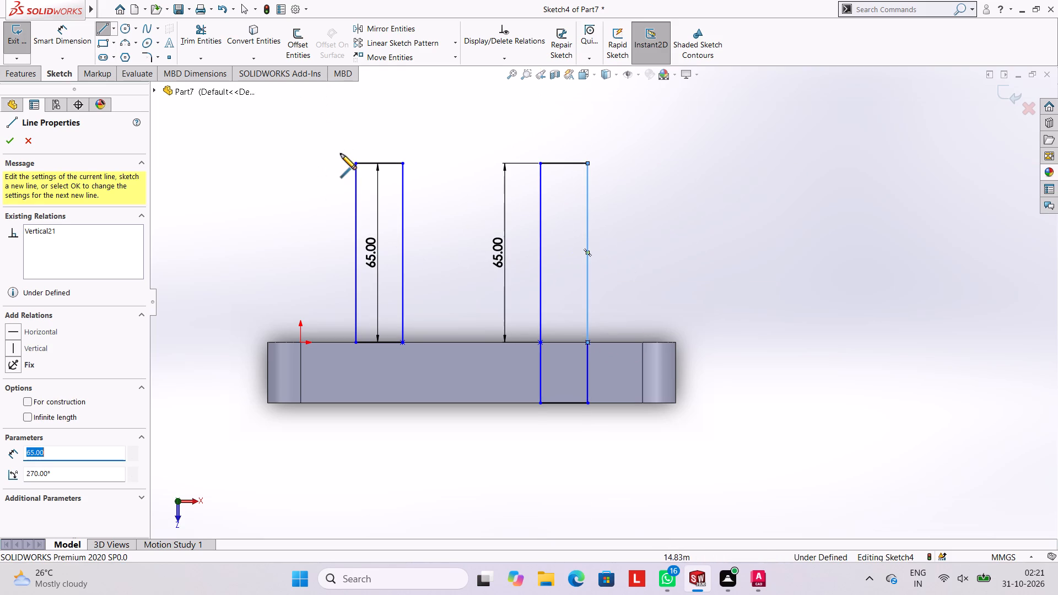
key(Escape)
Trim away the three guide lines crossing the block below the second upright.
click(207, 48)
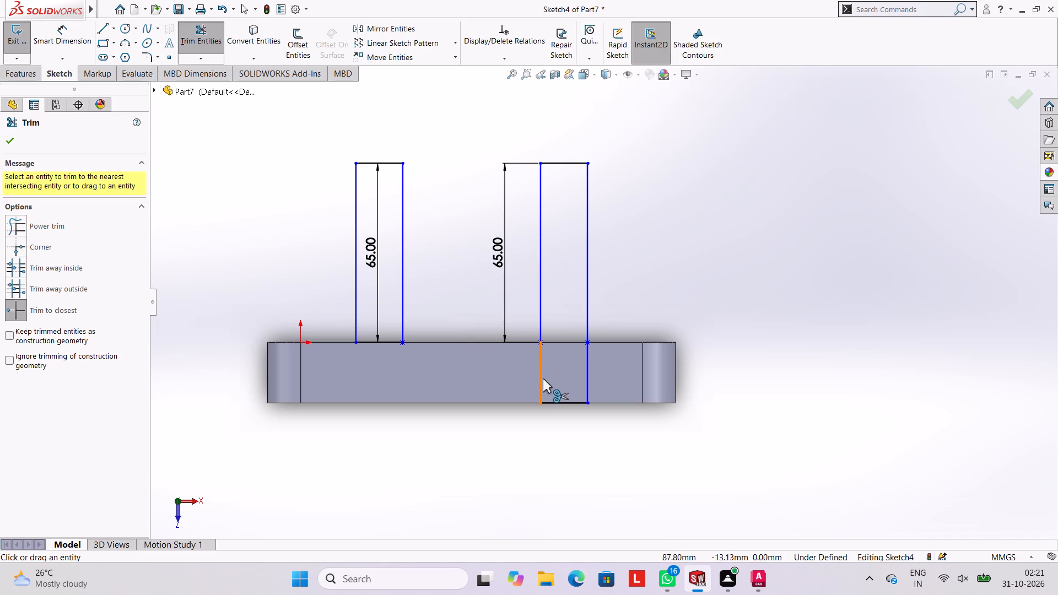
click(541, 378)
click(590, 373)
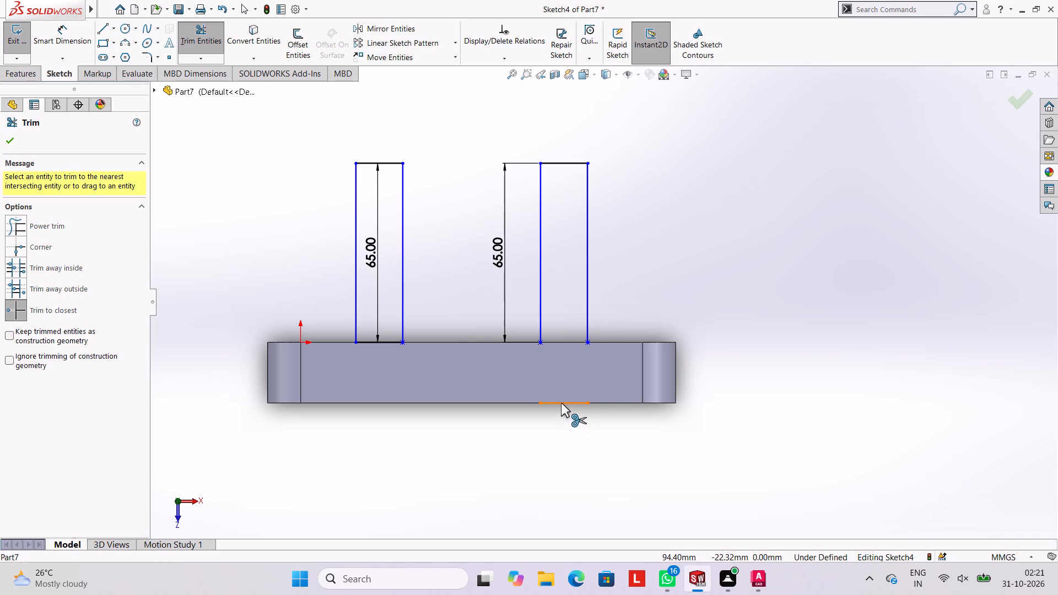
click(561, 403)
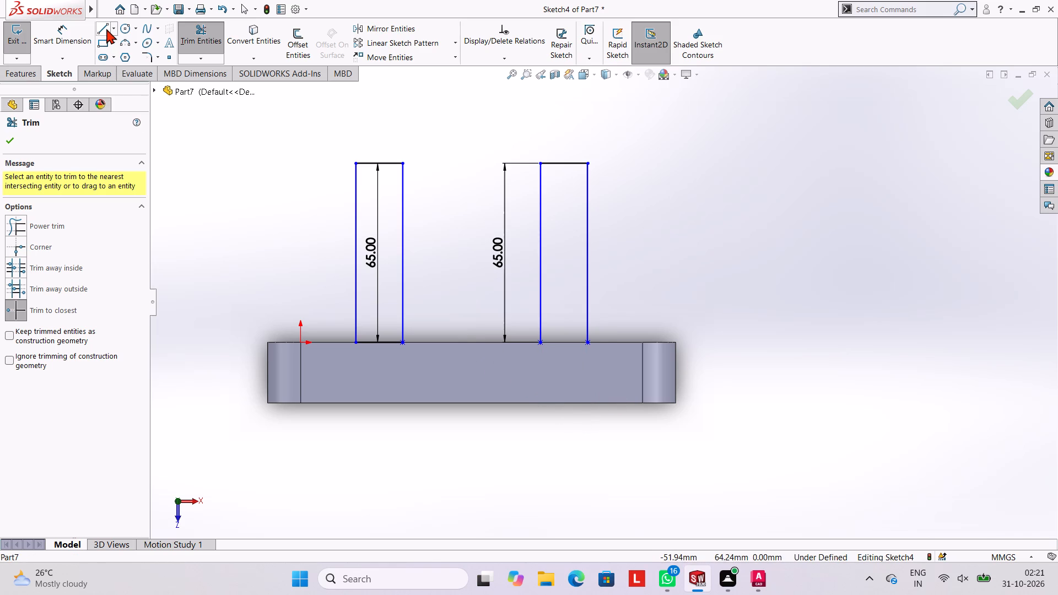
Close the second upright's profile with a 17 mm base line along the block edge.
click(106, 29)
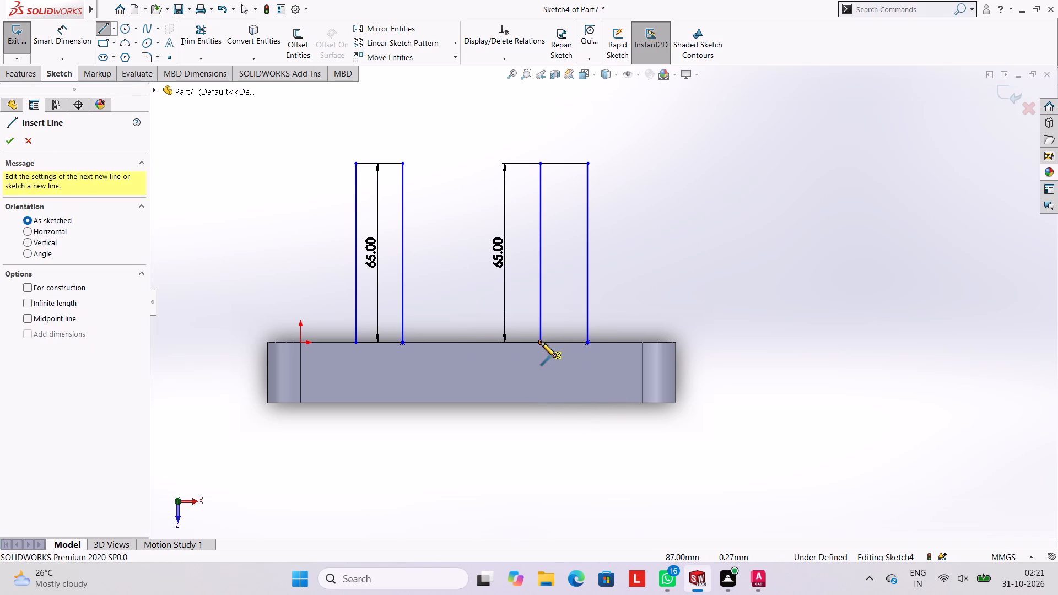
click(541, 342)
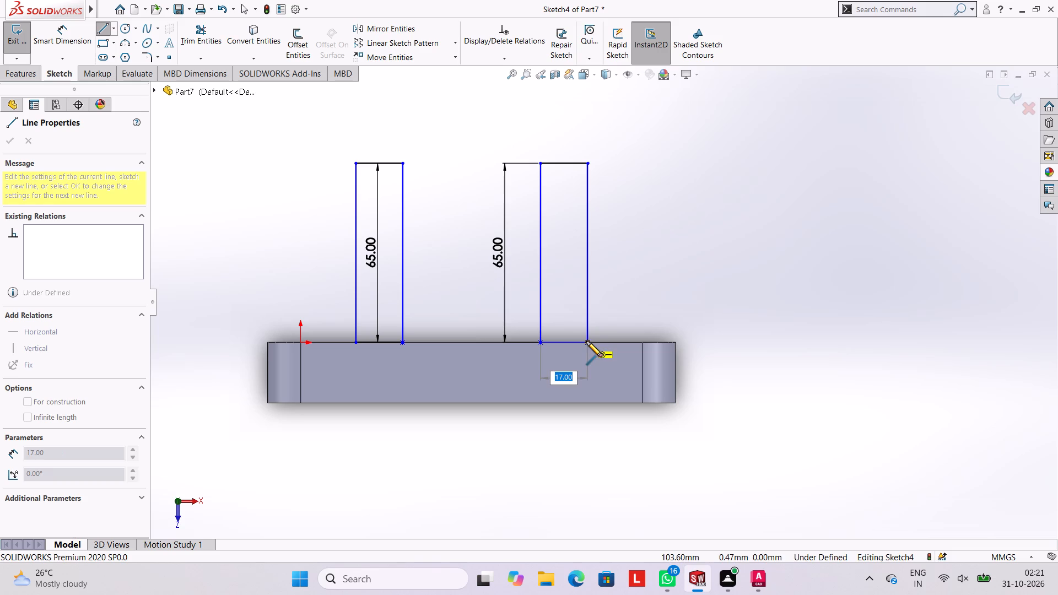
click(586, 341)
key(Escape)
key(Escape)
key(Escape)
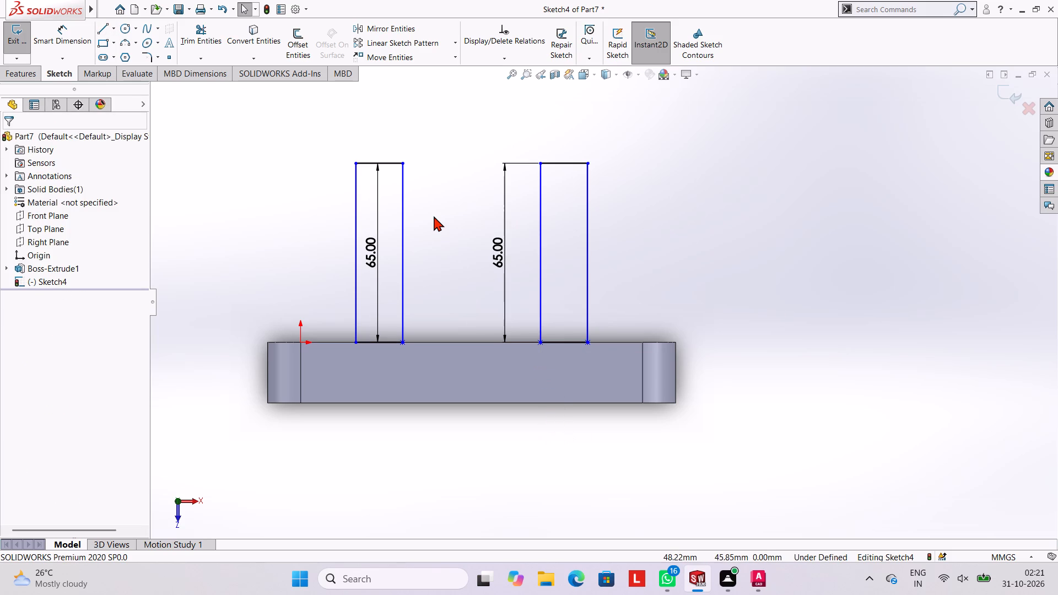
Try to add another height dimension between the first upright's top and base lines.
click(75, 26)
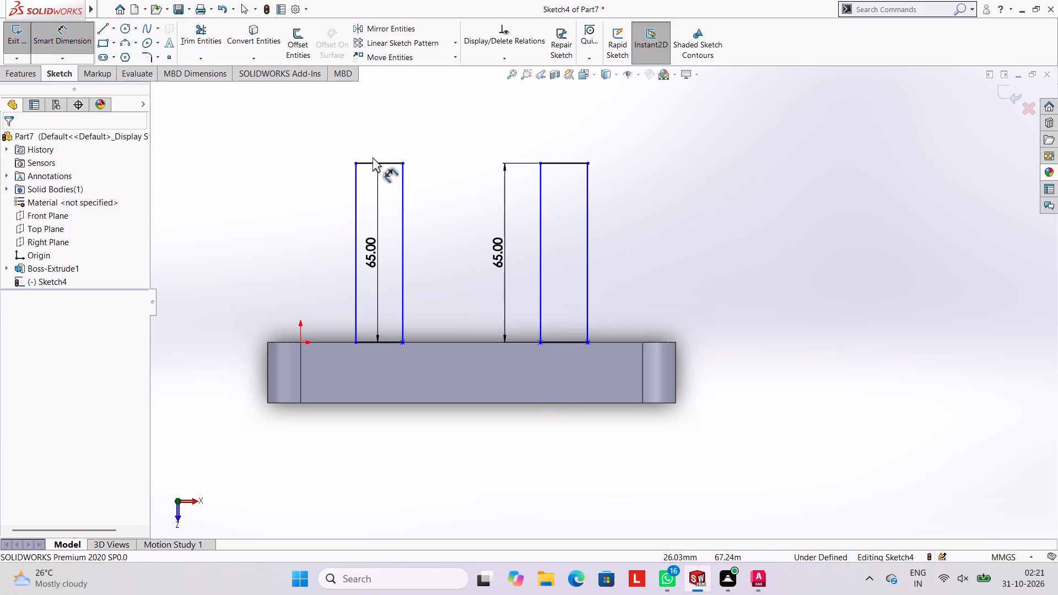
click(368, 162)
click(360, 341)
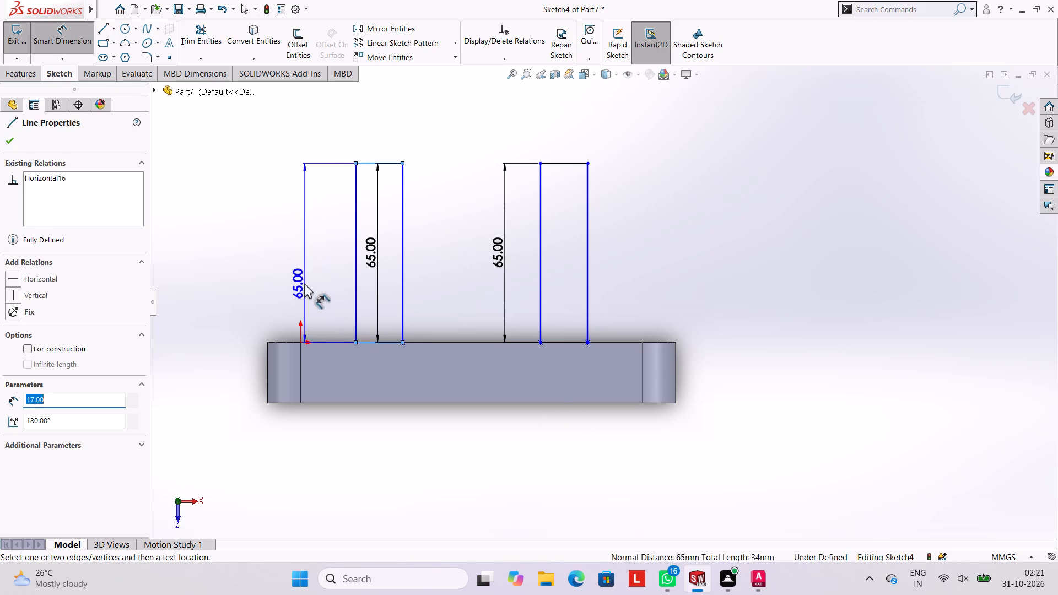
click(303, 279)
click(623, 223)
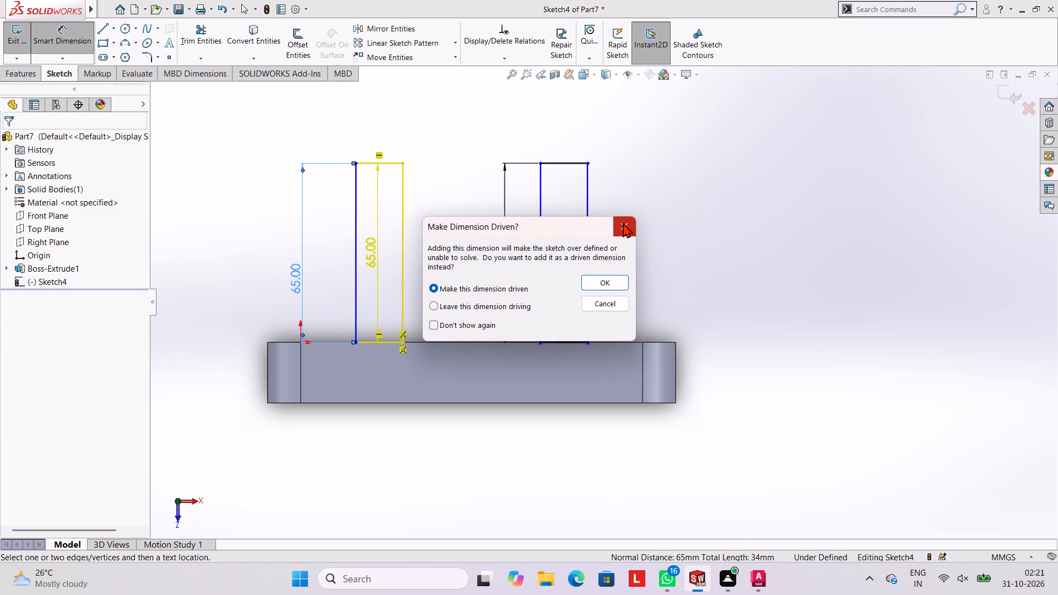
Dimension the first upright's width as 17 mm between its two top corners.
click(404, 164)
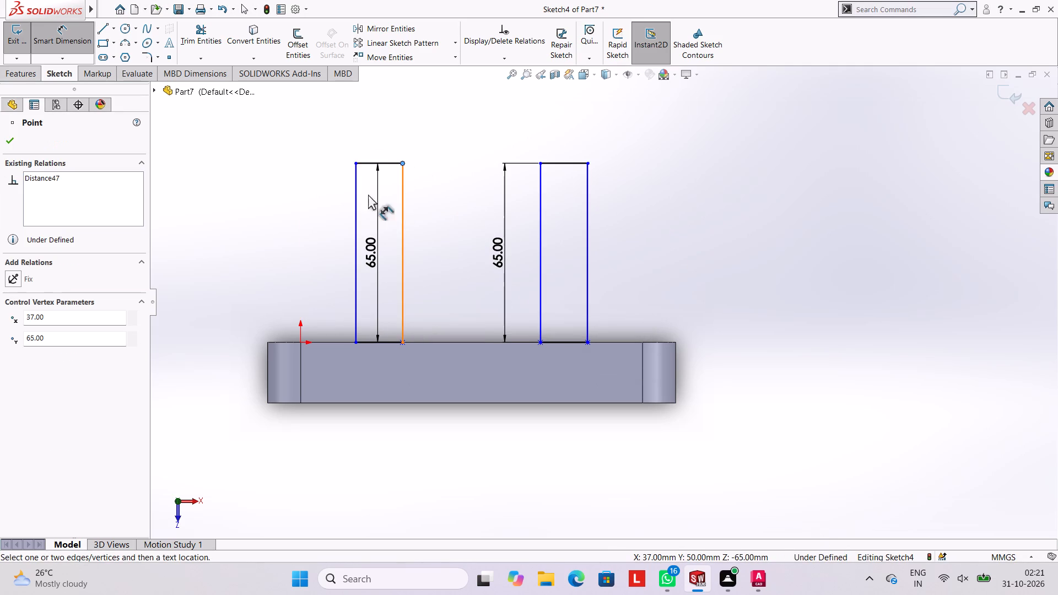
click(354, 164)
click(365, 121)
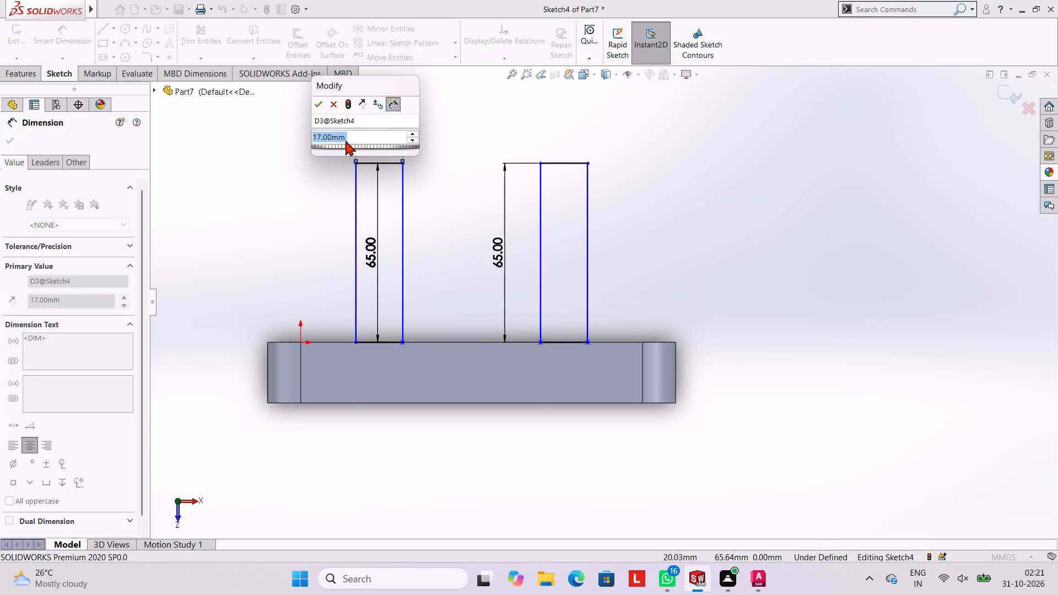
click(321, 104)
click(242, 176)
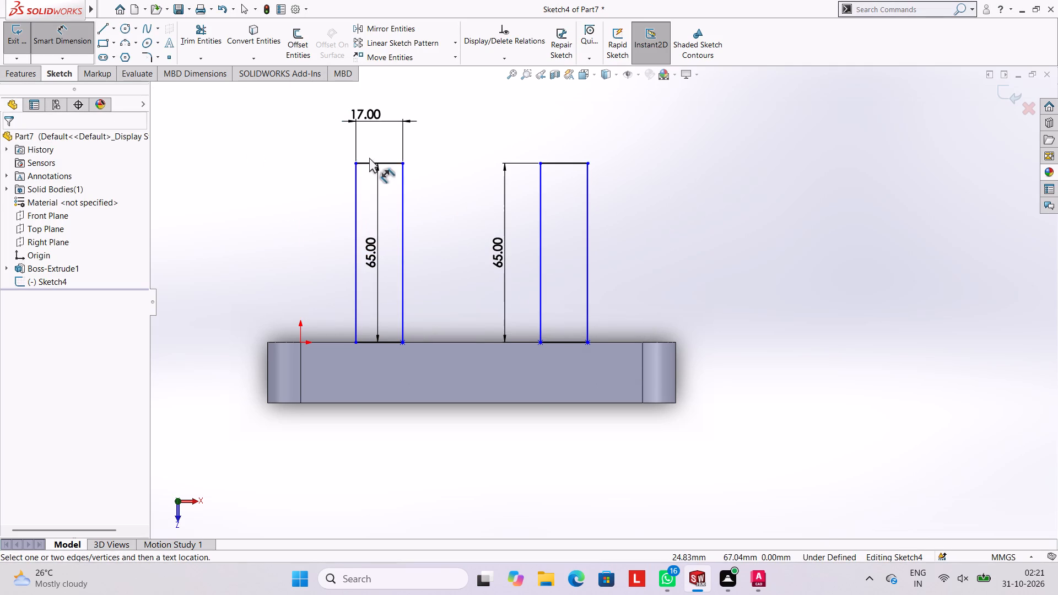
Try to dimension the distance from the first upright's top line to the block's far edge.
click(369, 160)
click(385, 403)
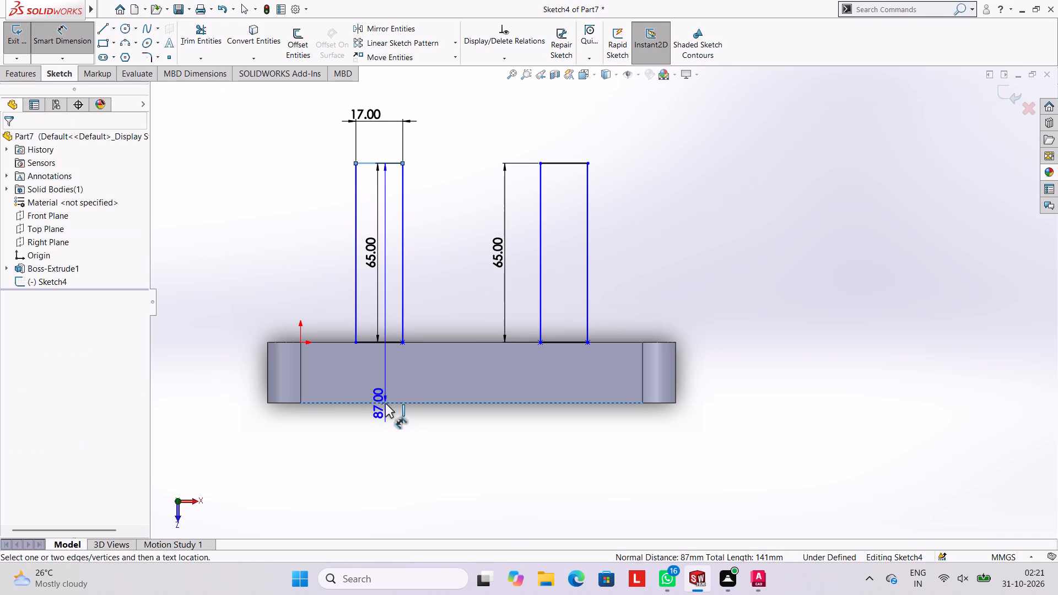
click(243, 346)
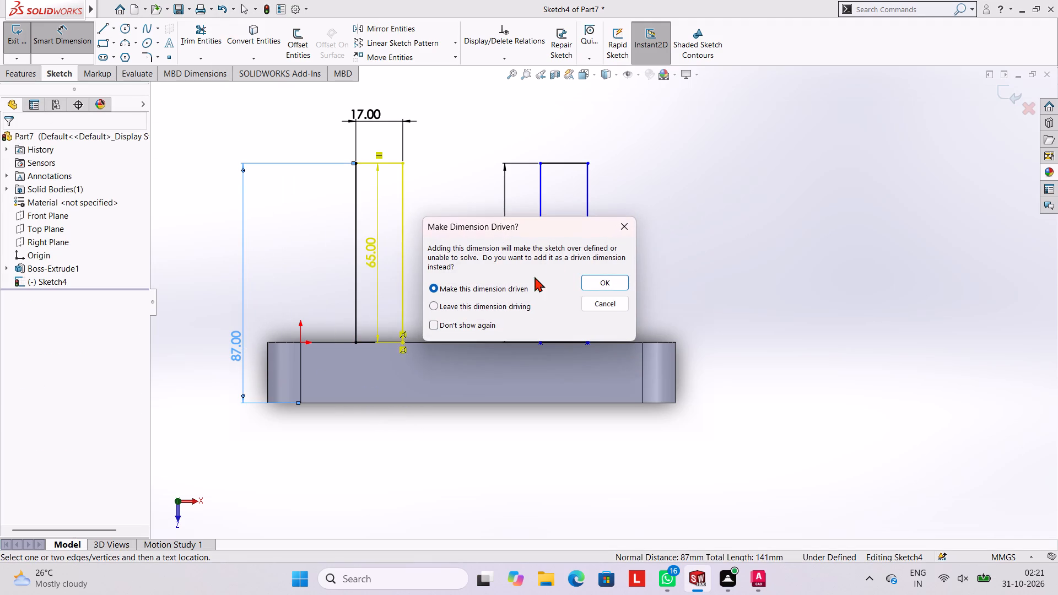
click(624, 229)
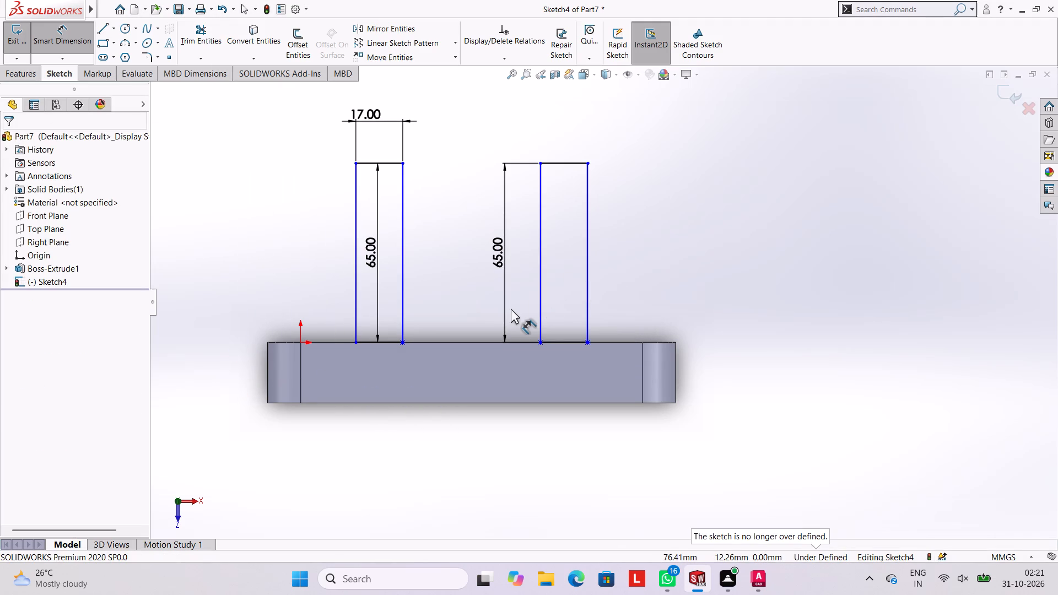
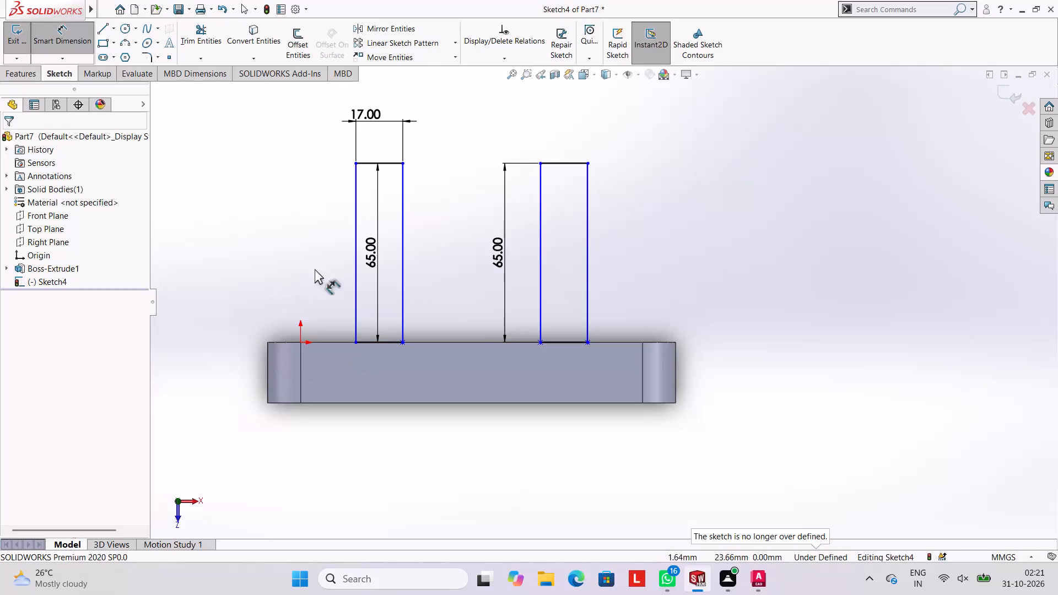
Dimension the gap between the two uprights as 50 mm between their facing top corners.
click(403, 164)
click(542, 164)
click(470, 132)
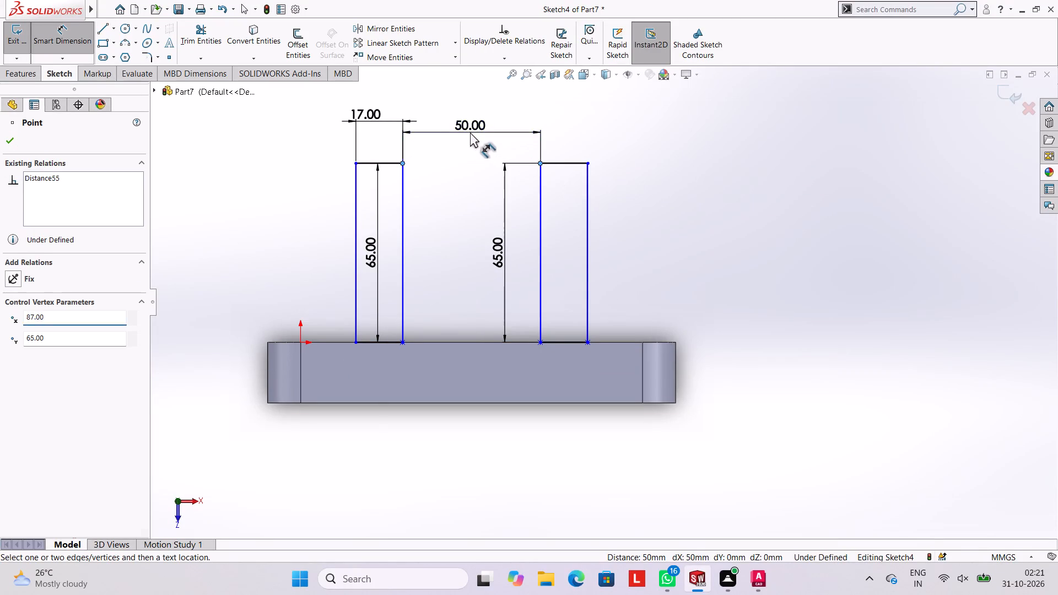
click(425, 115)
click(427, 202)
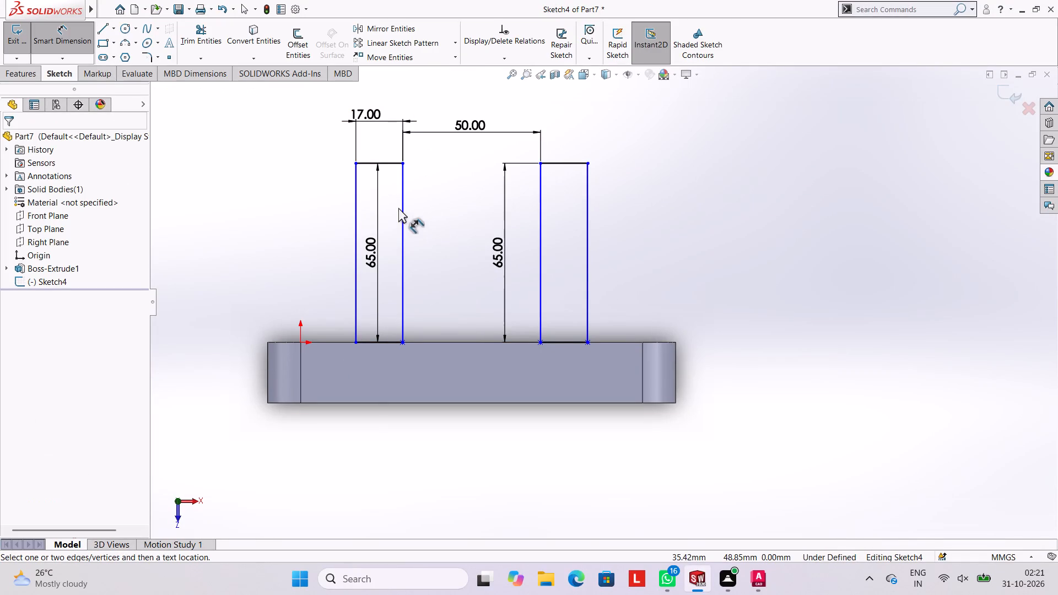
Dimension the first upright's inner side line 25 mm from the midpoint of the block's top edge.
click(403, 209)
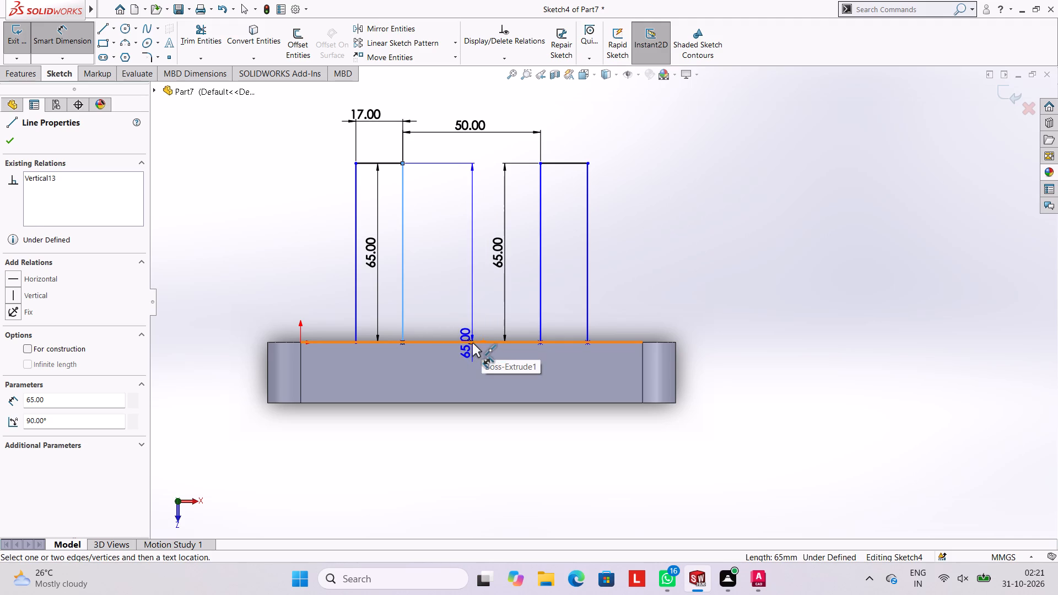
click(472, 343)
click(445, 365)
click(401, 350)
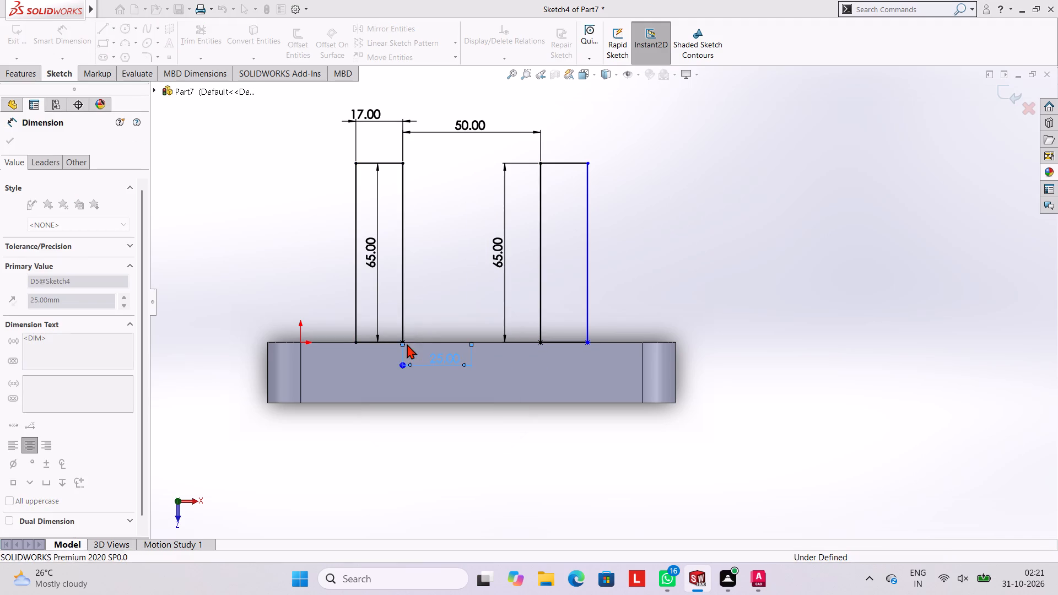
click(433, 301)
Dimension the second upright's width as 17 mm between its outer side line and inner top corner.
click(590, 283)
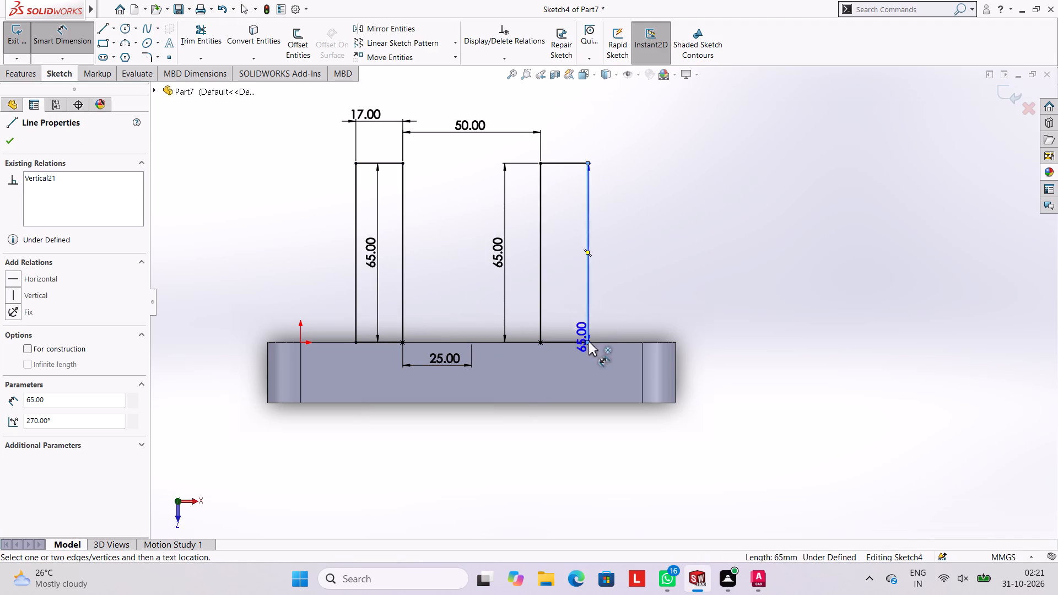
click(542, 166)
click(565, 137)
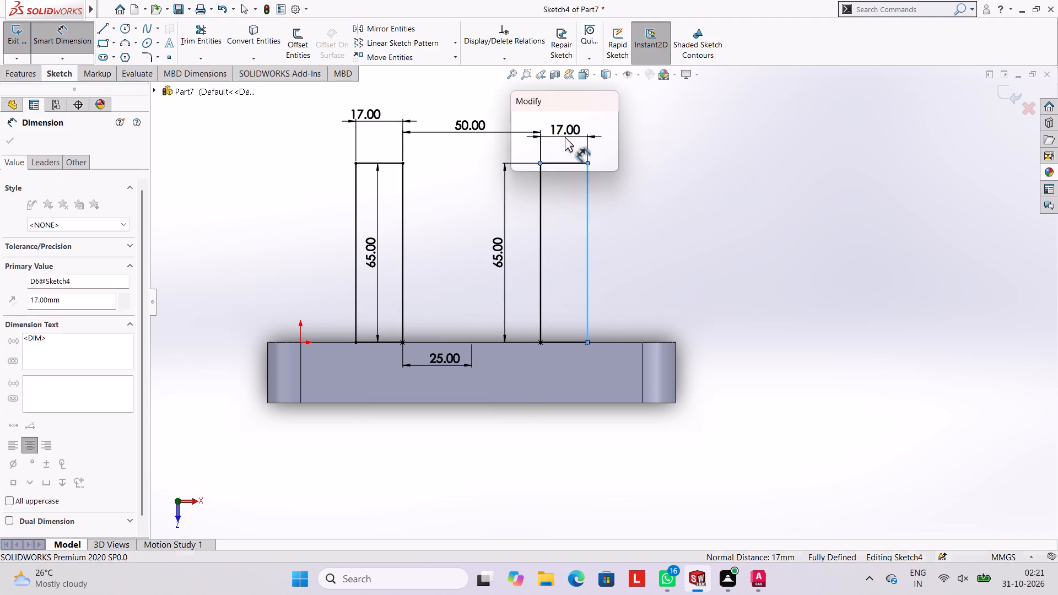
click(521, 119)
click(649, 192)
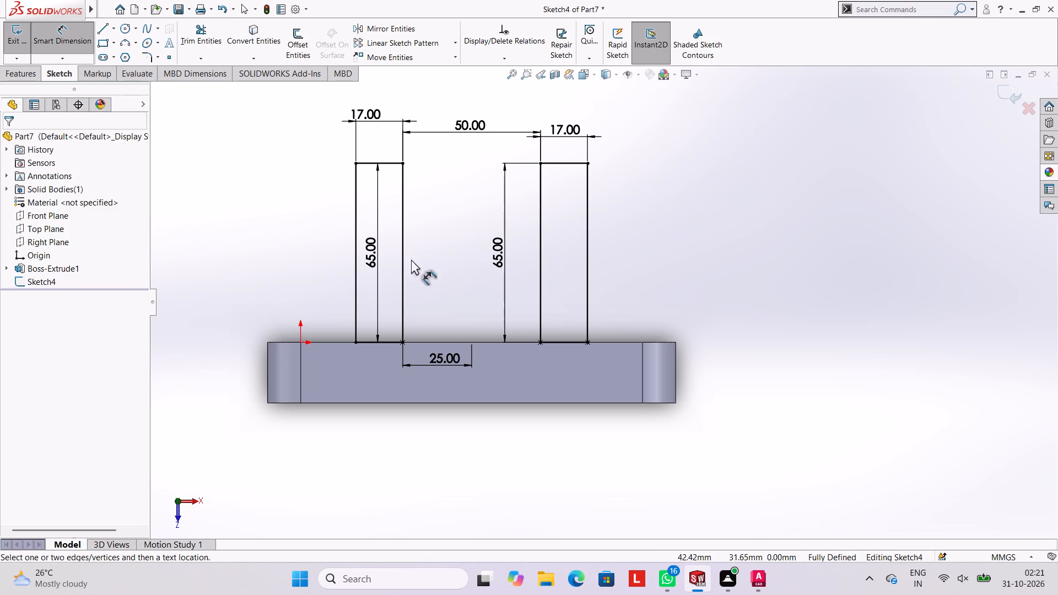
Extrude both upright profiles 50 mm in the reversed direction, back across the block, merged with it.
click(27, 74)
click(20, 51)
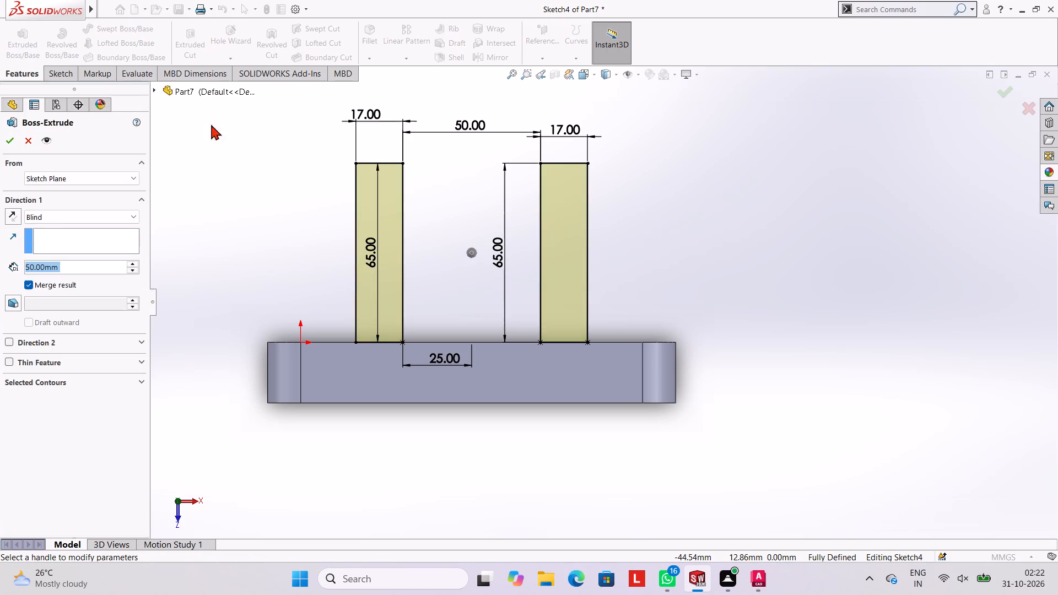
middle_drag(316, 154, 395, 185)
click(11, 215)
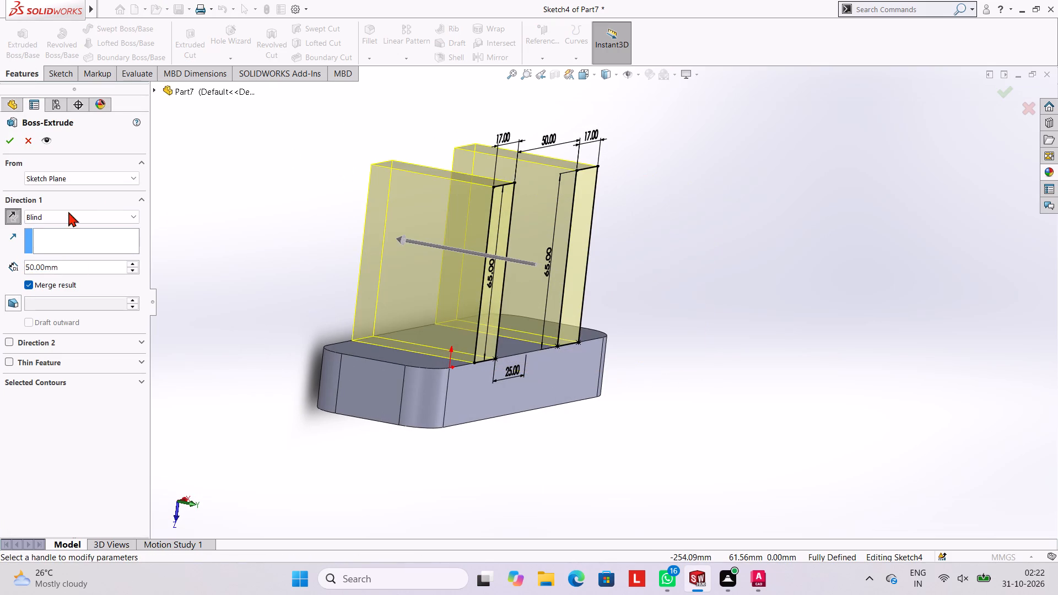
click(13, 136)
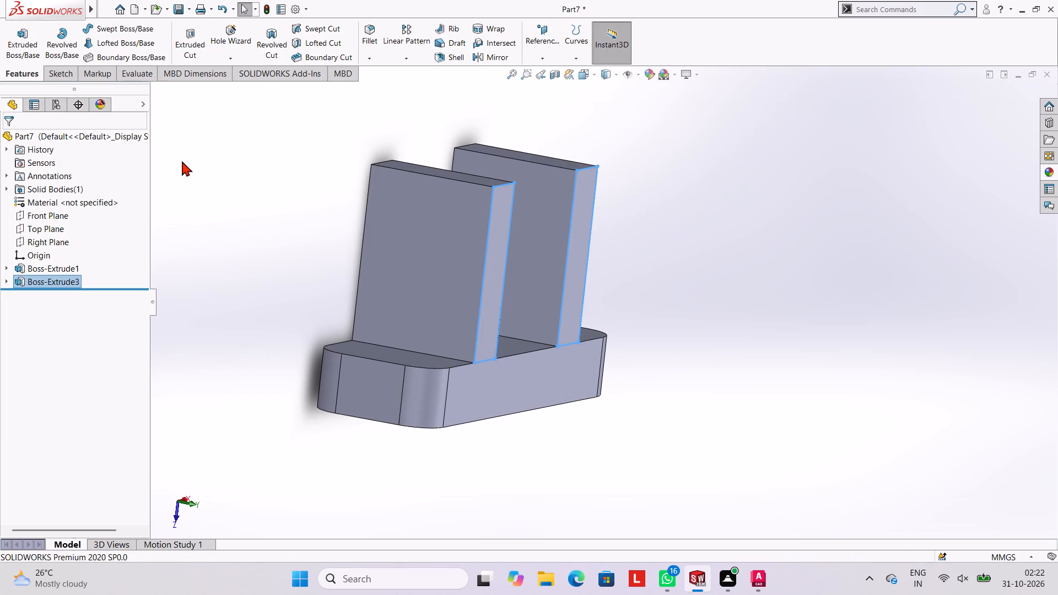
click(192, 161)
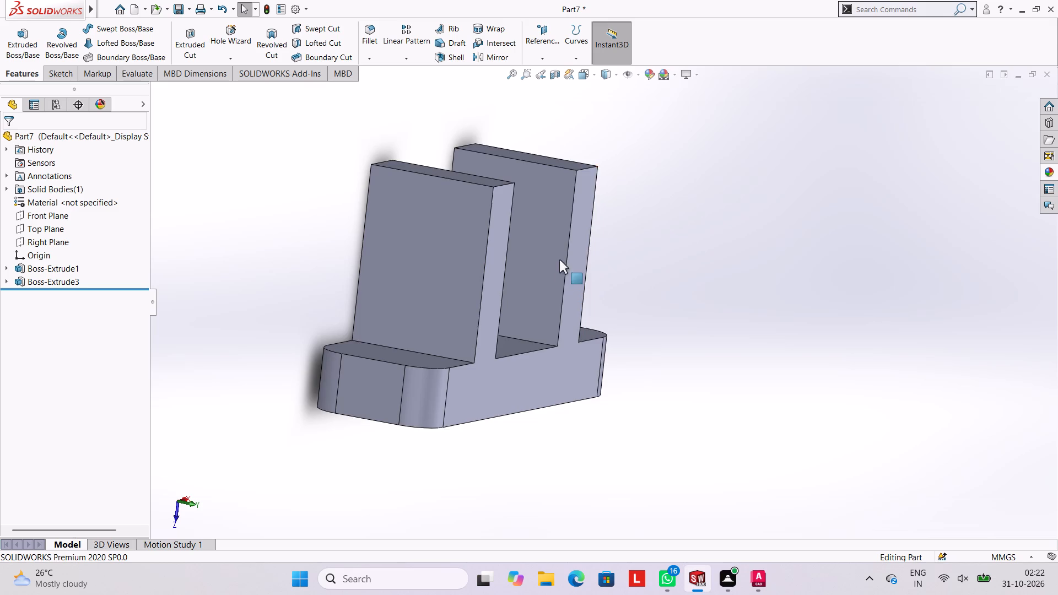
On the block's front face, sketch a closed 50 by 65 mm line rectangle filling the gap between the two uprights.
scroll(561, 259, up, 1)
middle_drag(754, 207, 721, 216)
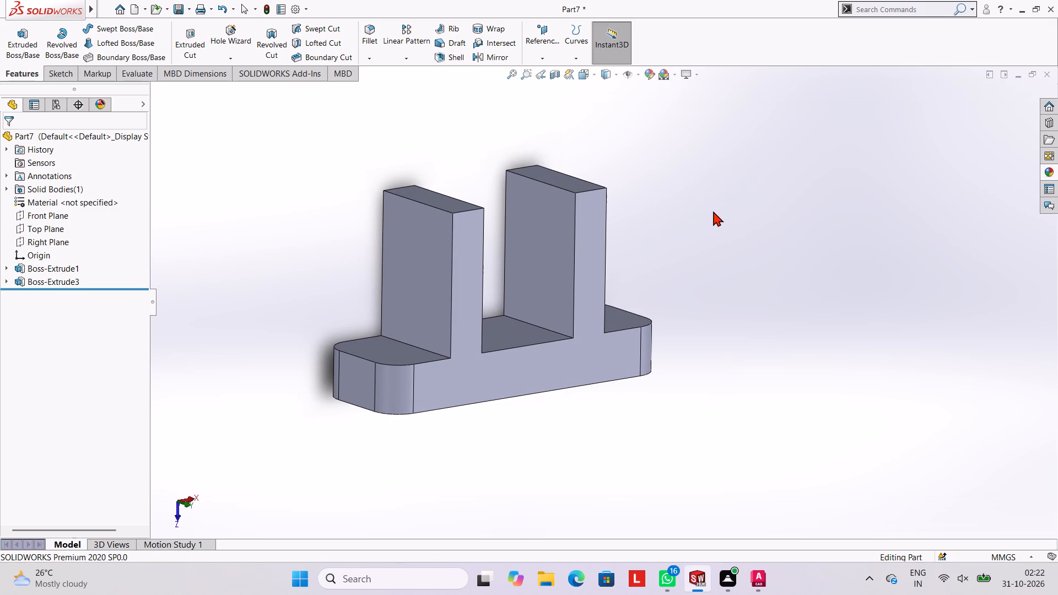
click(547, 363)
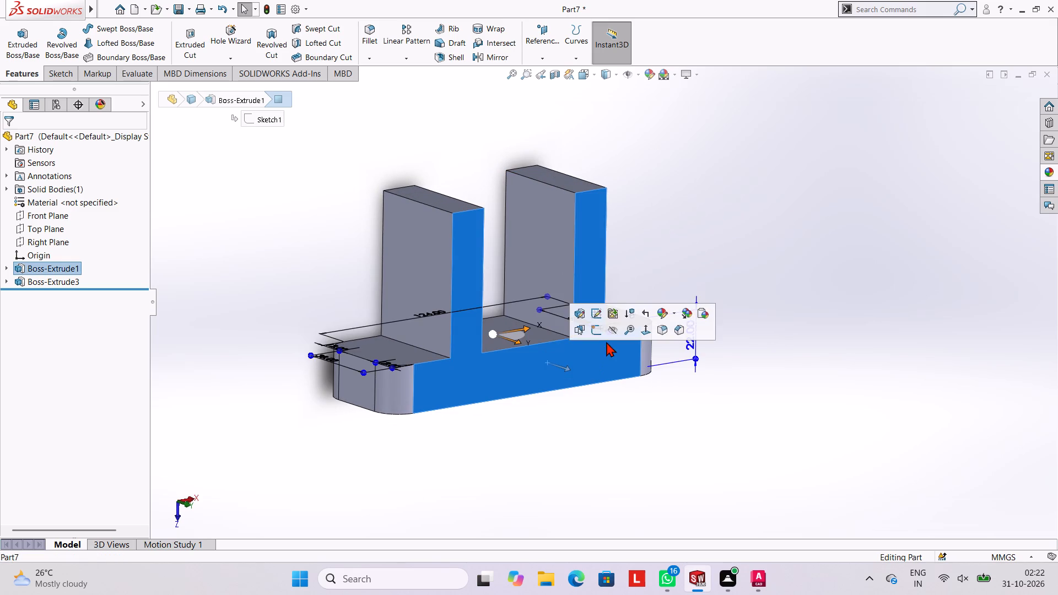
click(592, 328)
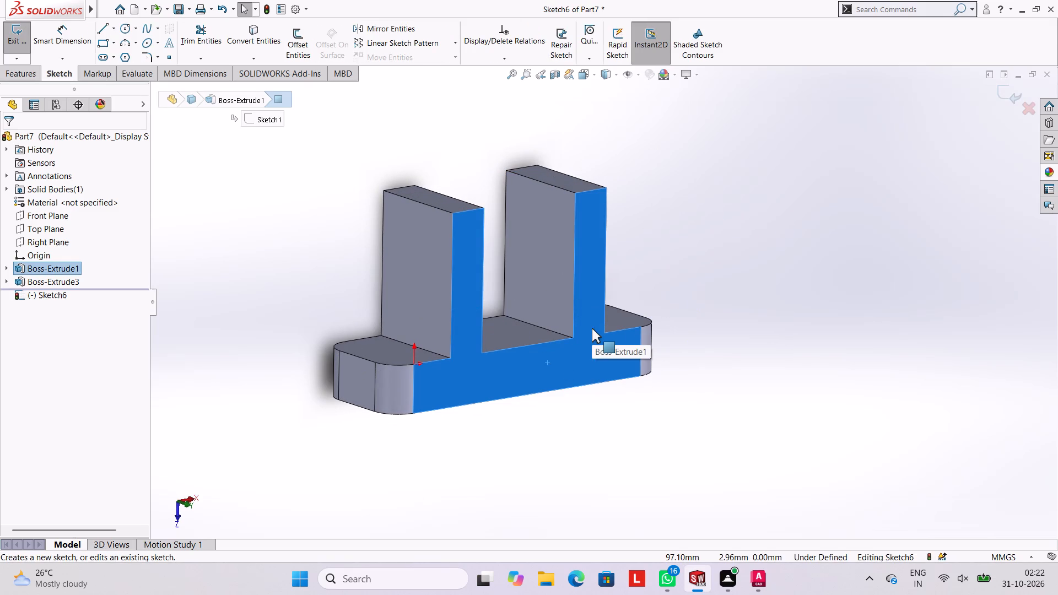
key(ctrl+8)
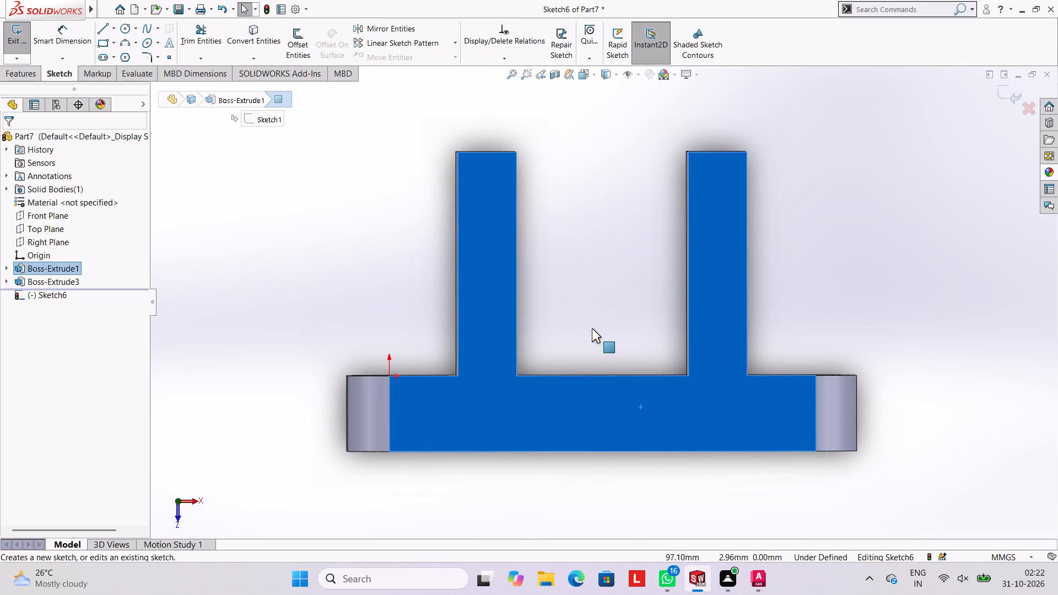
scroll(639, 296, up, 2)
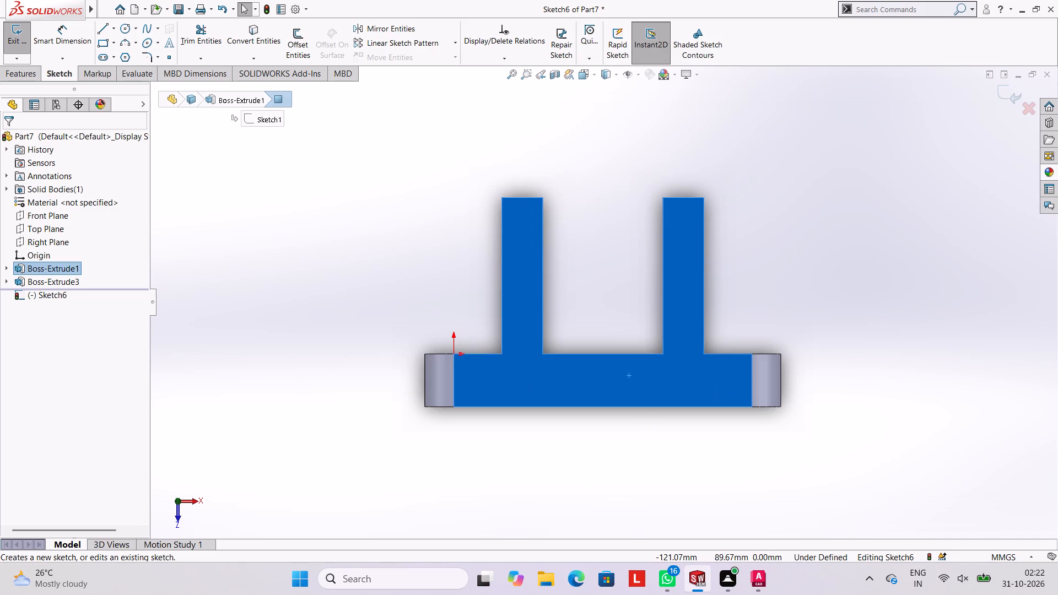
click(105, 27)
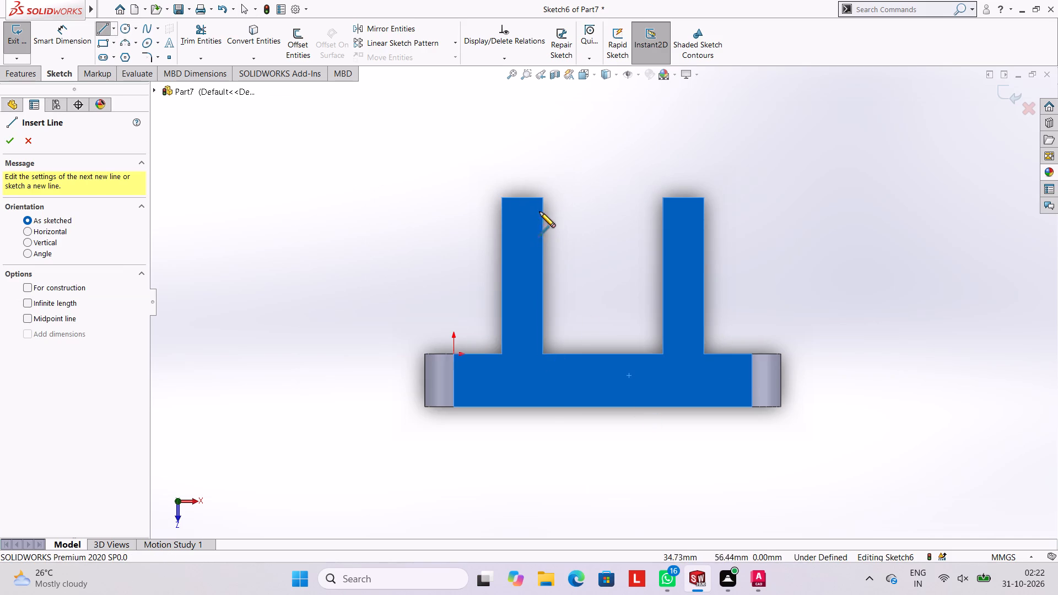
click(542, 197)
click(663, 198)
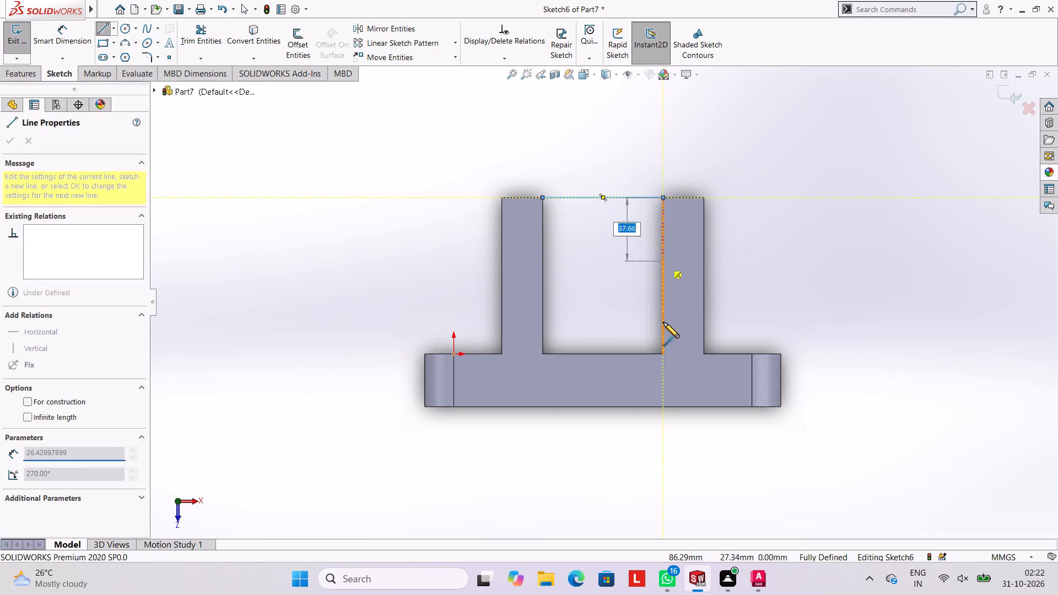
click(663, 354)
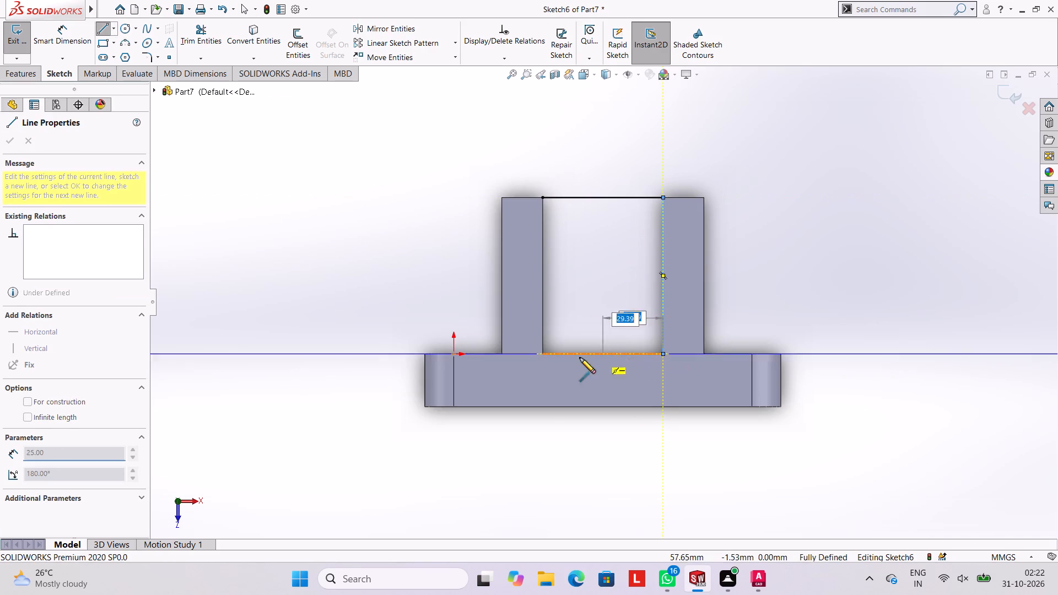
click(540, 354)
click(542, 197)
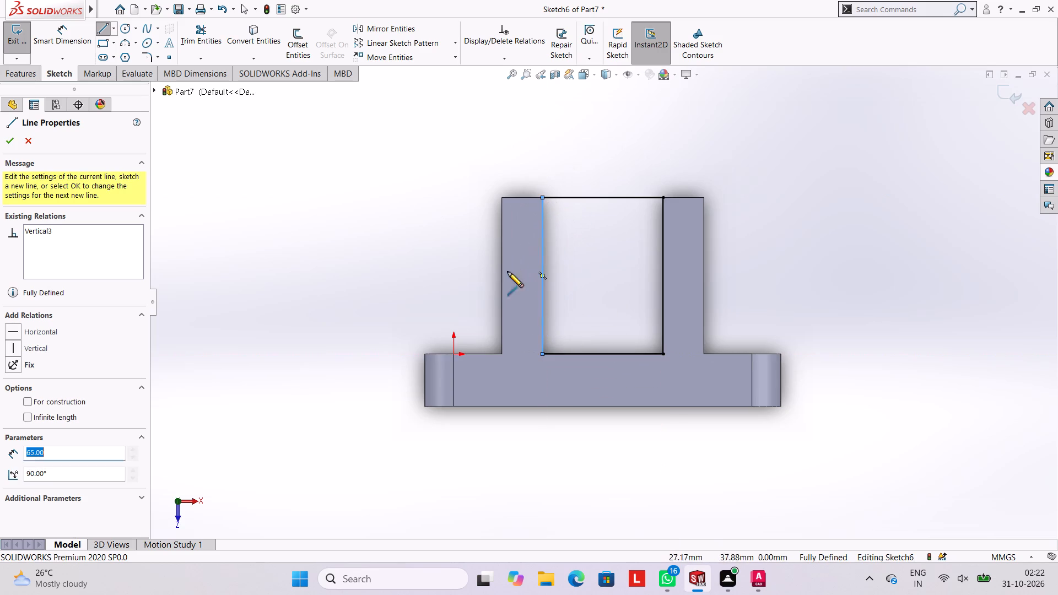
key(Escape)
key(Escape)
key(Escape)
key(Escape)
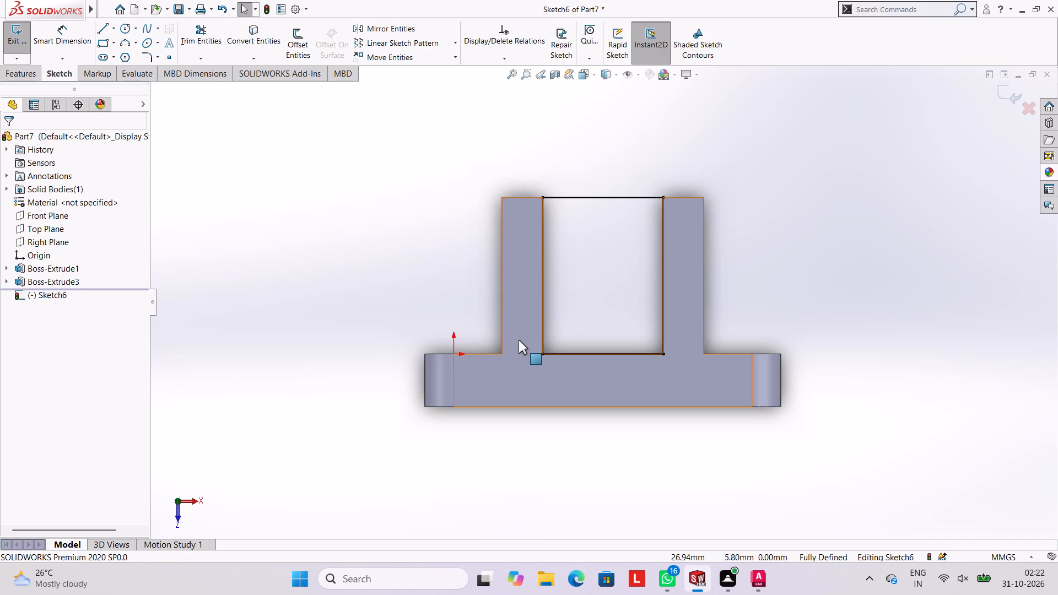
Extrude the rectangle between the uprights 25 mm in the reversed direction, back into the gap, as a merged connecting wall.
middle_drag(397, 222, 419, 234)
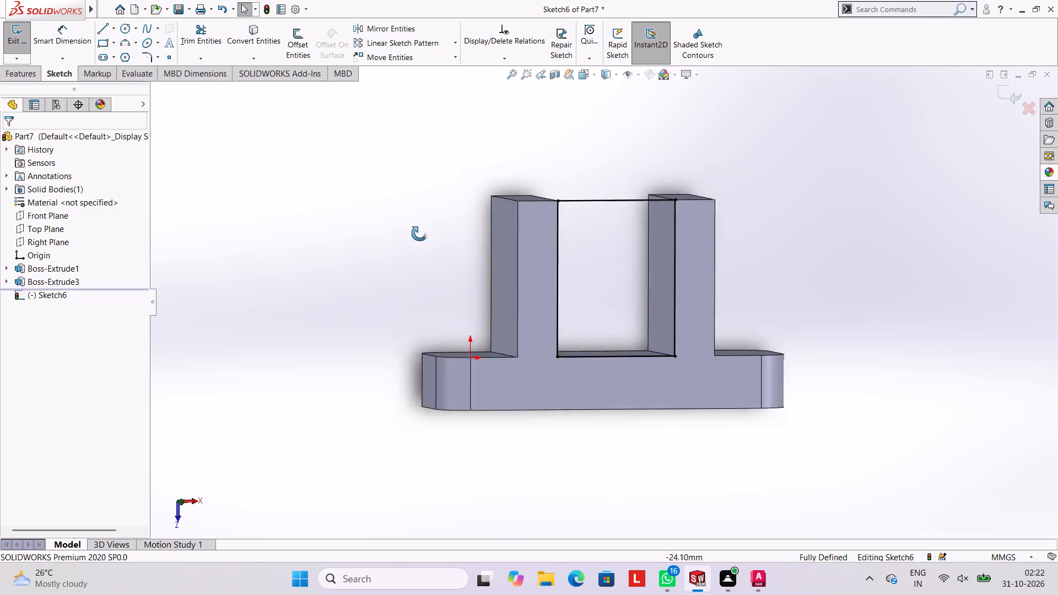
middle_drag(419, 234, 454, 291)
click(20, 76)
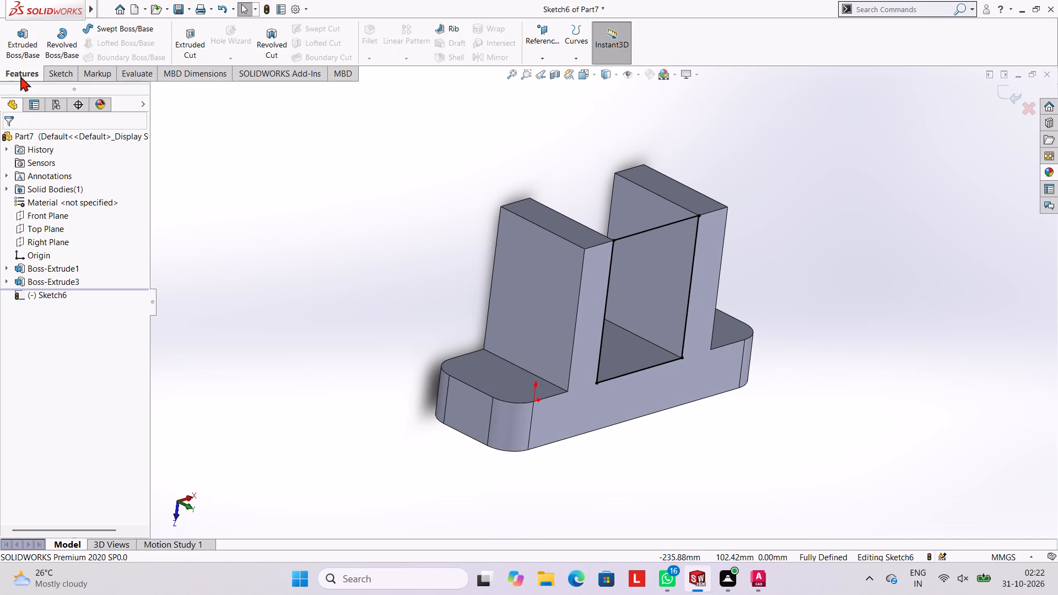
click(29, 51)
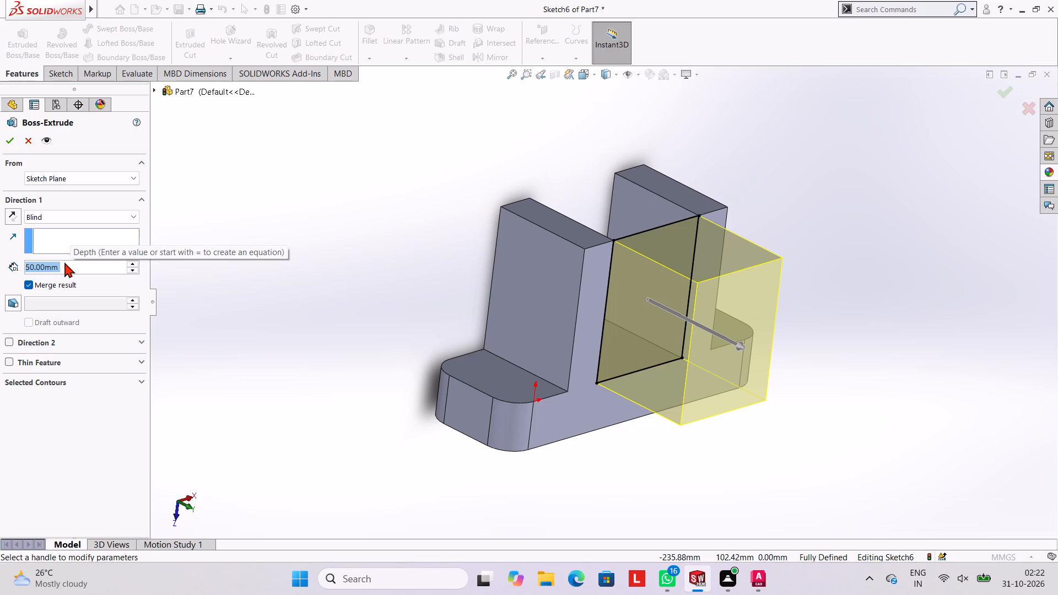
text(25)
key(Return)
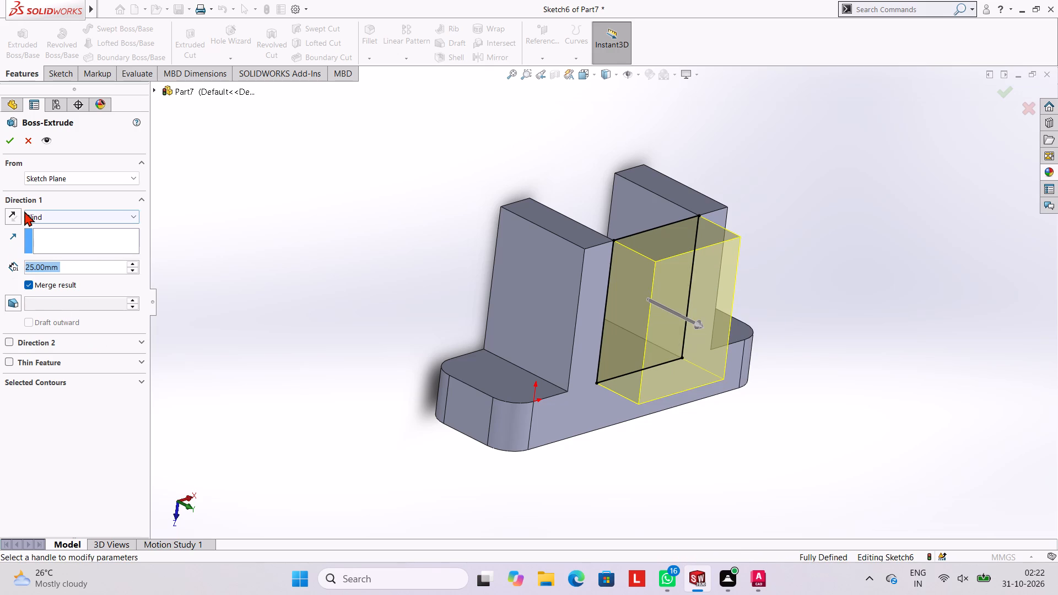
click(16, 214)
click(12, 144)
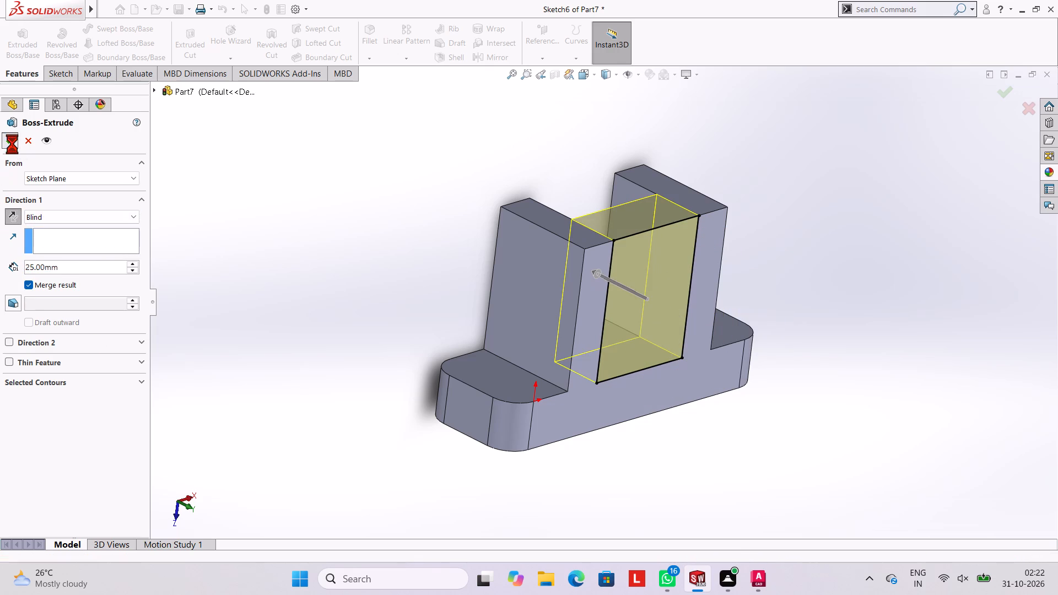
click(261, 250)
On the connecting wall's recessed back face, sketch a 15 mm vertical line from its top edge's midpoint toward the base block.
middle_drag(290, 290, 445, 409)
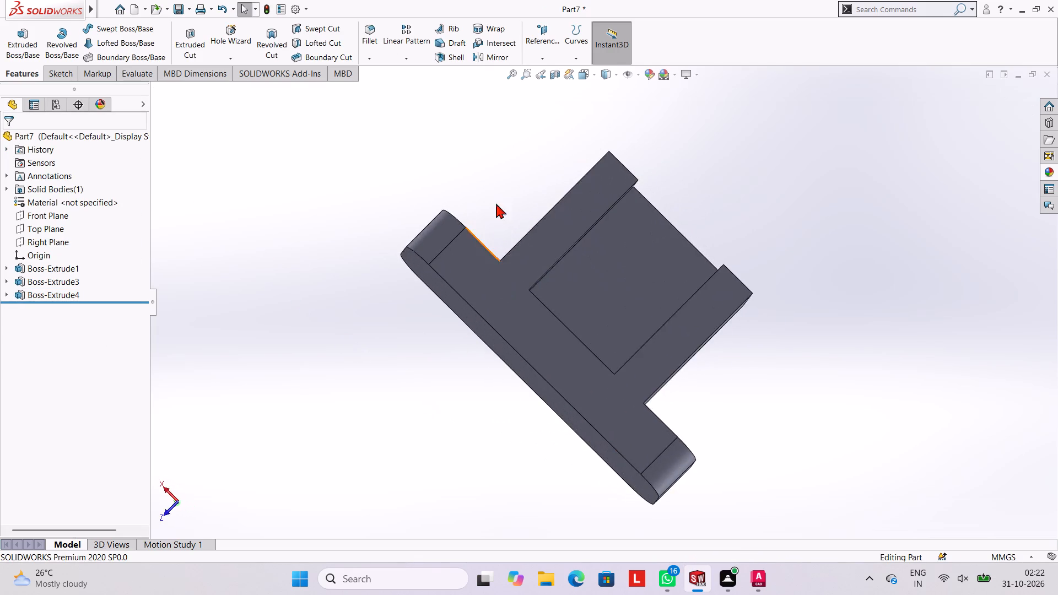
middle_drag(470, 176, 358, 271)
scroll(358, 293, up, 1)
scroll(532, 284, up, 3)
middle_drag(579, 293, 630, 273)
scroll(616, 288, up, 2)
scroll(614, 285, down, 3)
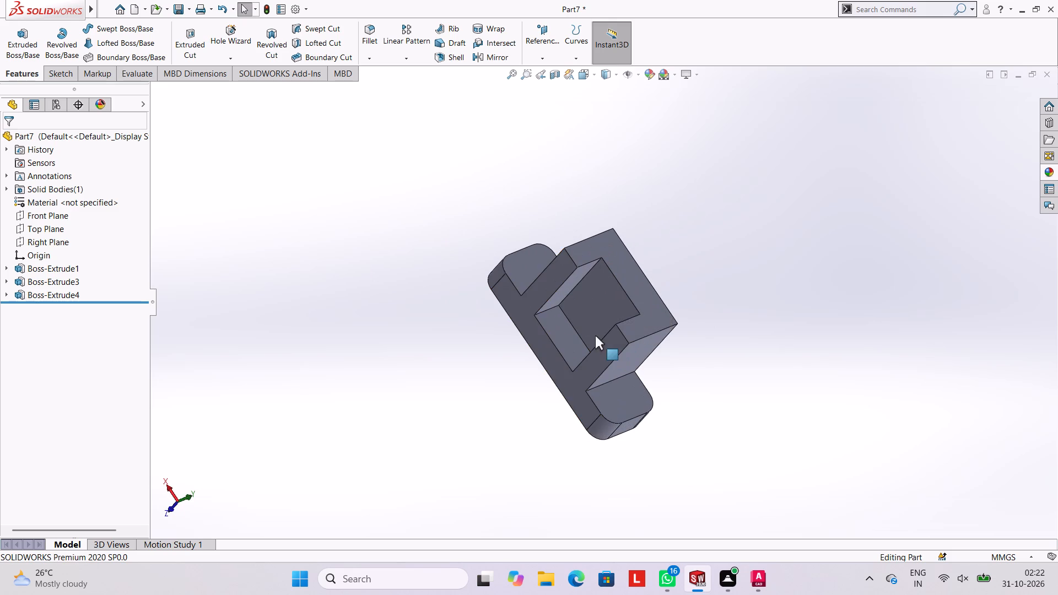
scroll(701, 279, down, 2)
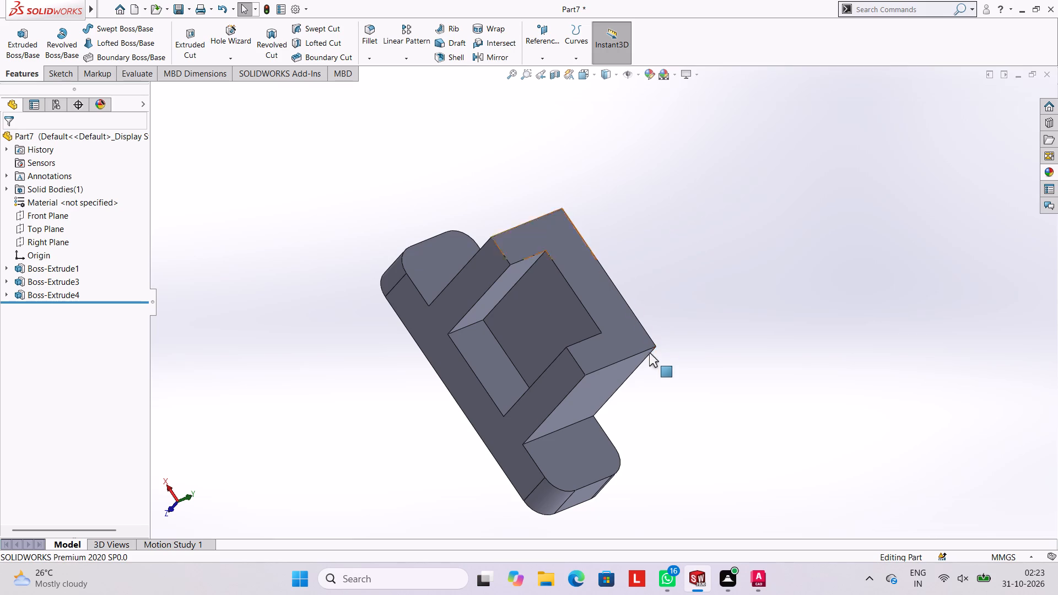
click(548, 307)
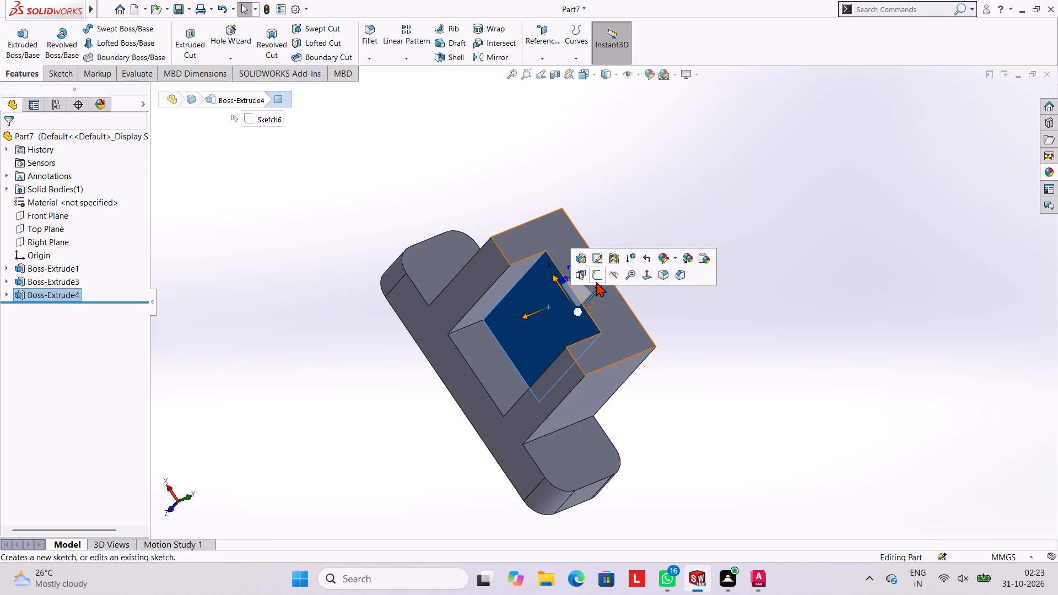
click(596, 277)
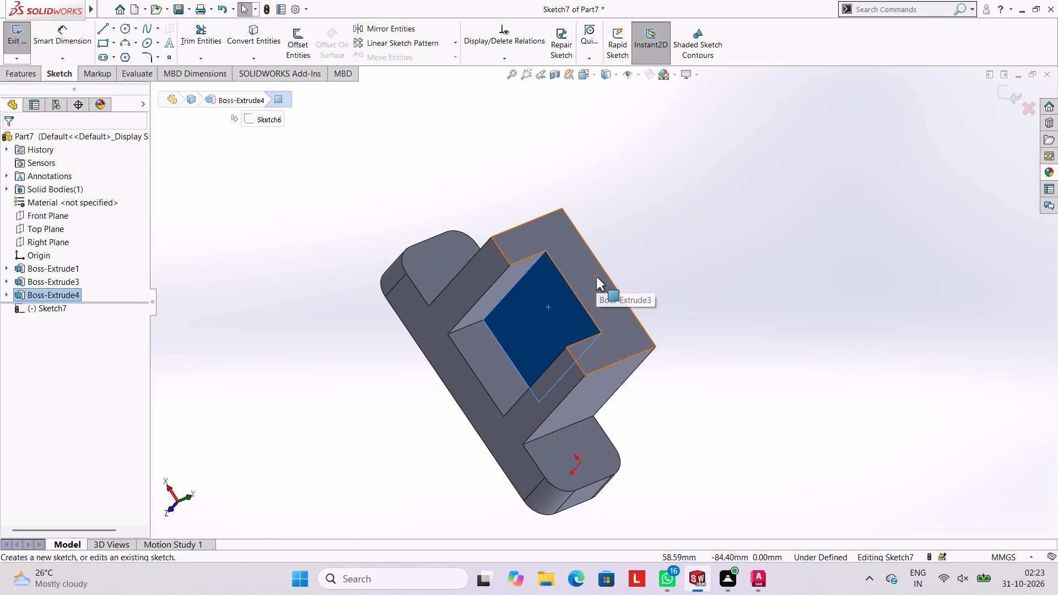
key(ctrl+8)
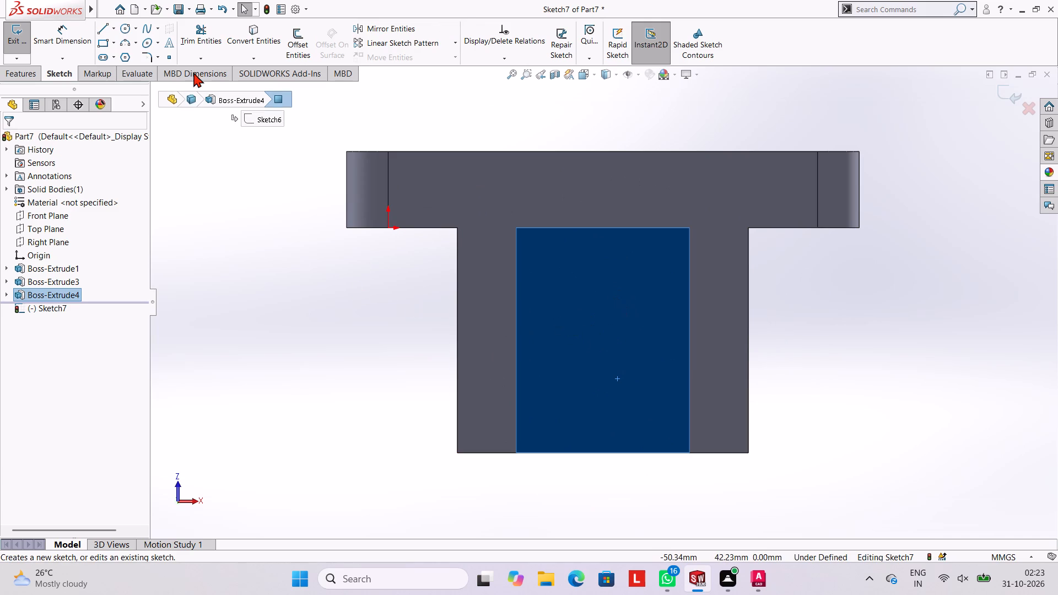
click(107, 29)
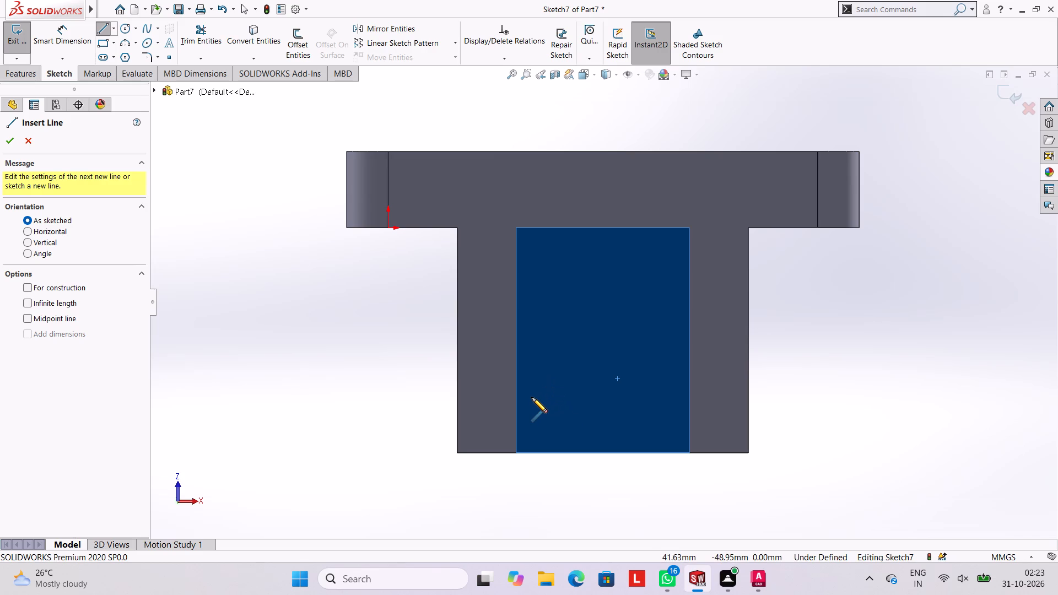
click(604, 452)
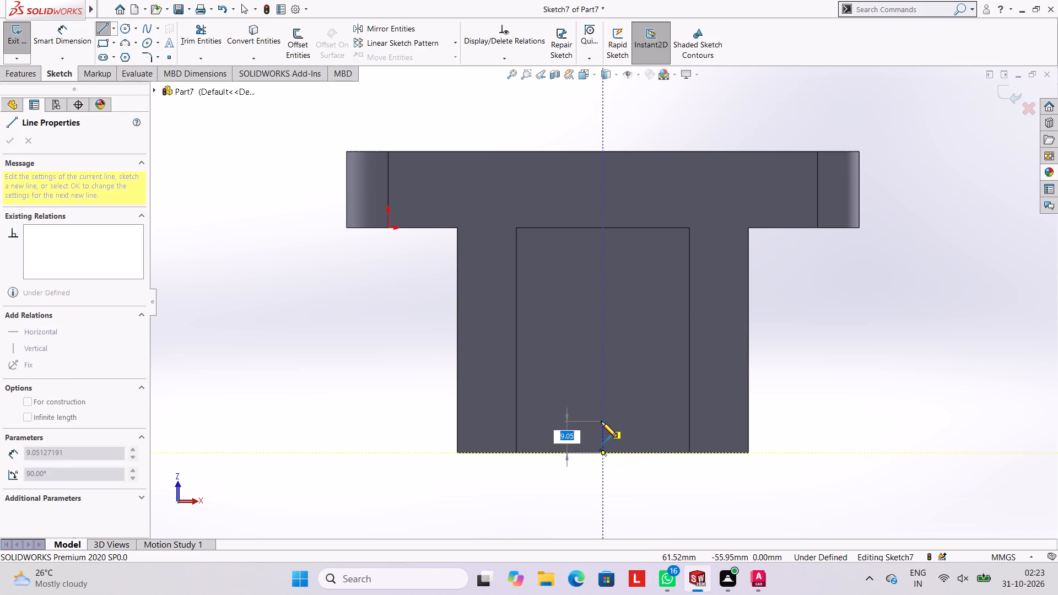
text(15)
key(Return)
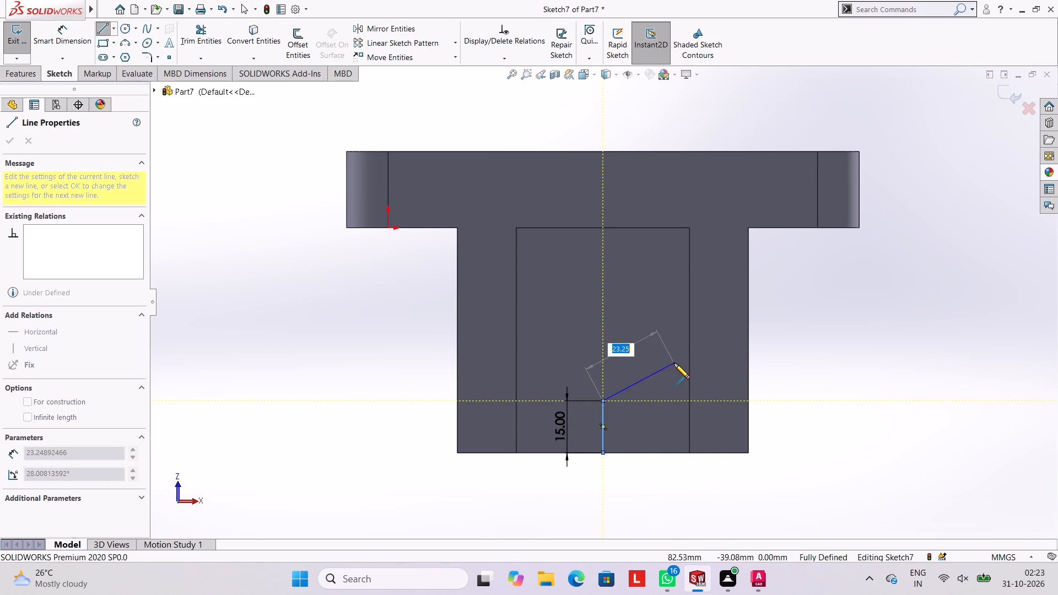
Continue the 15 mm line with a 27 mm vertical line from its free end toward the base block.
key(Escape)
key(Escape)
key(Escape)
key(Escape)
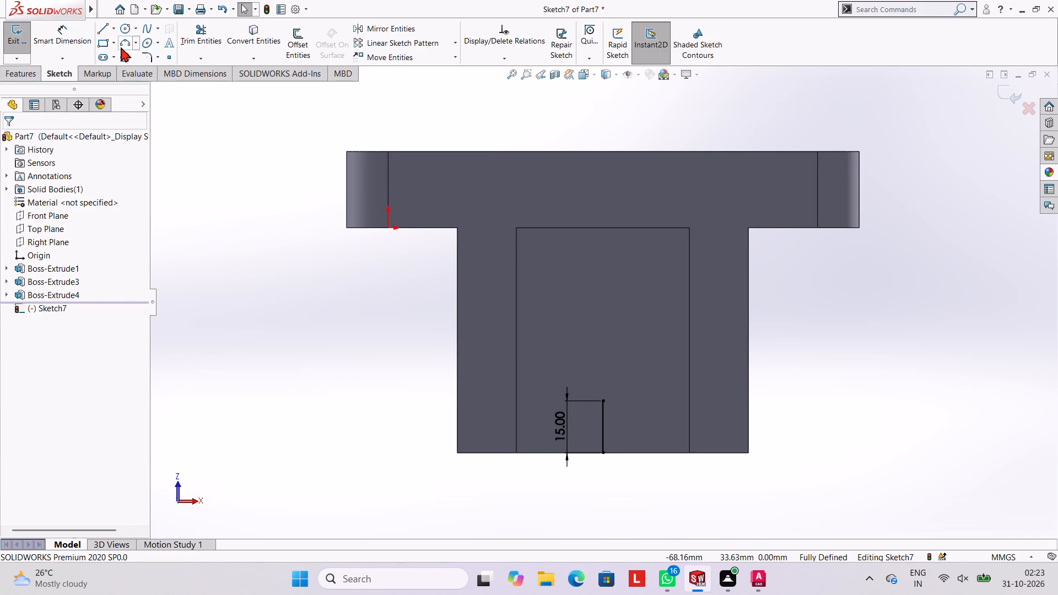
click(101, 29)
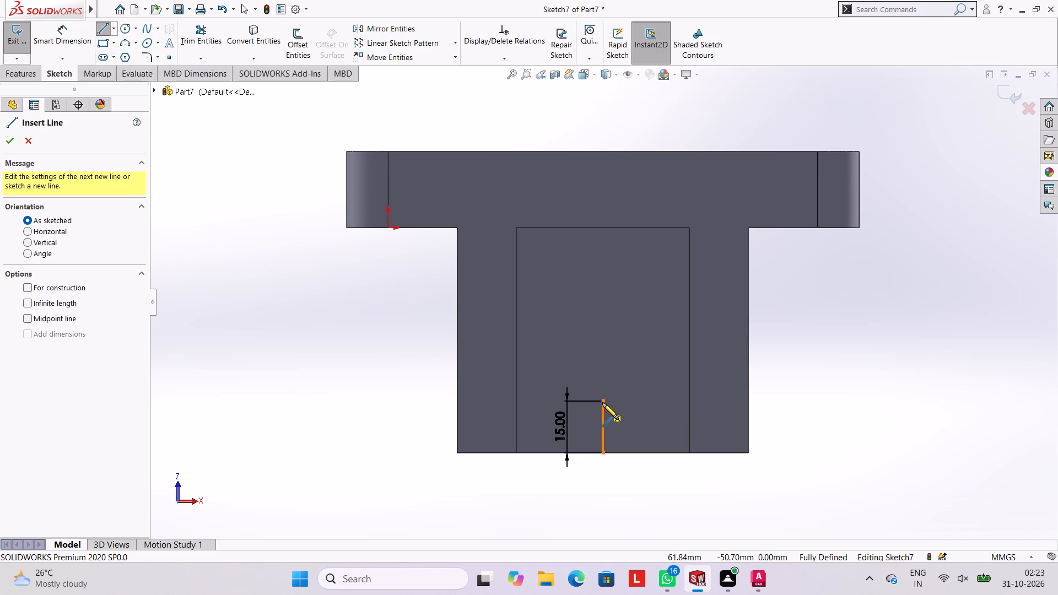
click(602, 400)
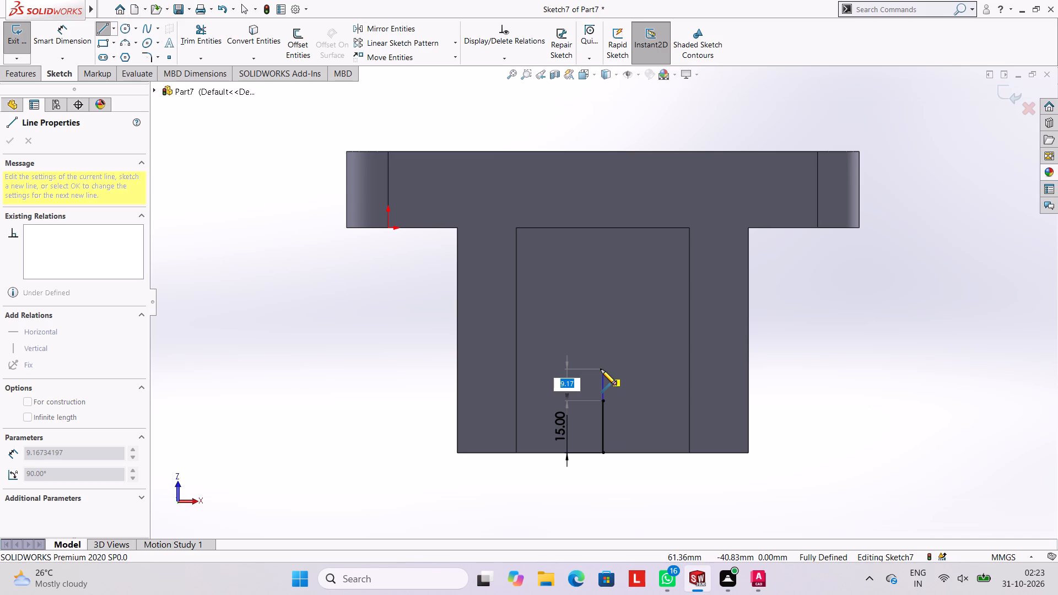
text(27)
key(Return)
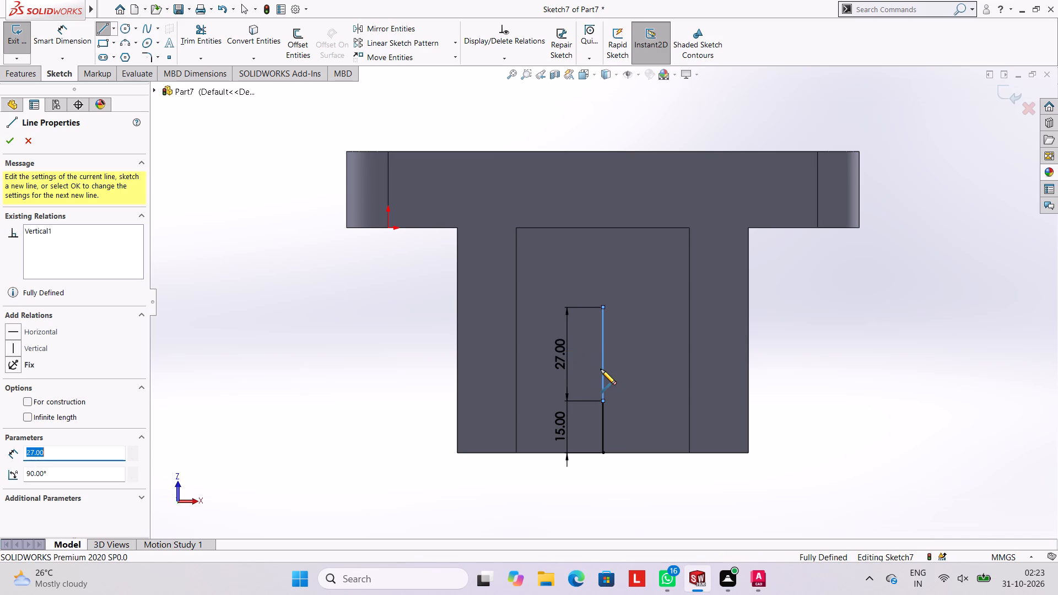
key(Escape)
key(Escape)
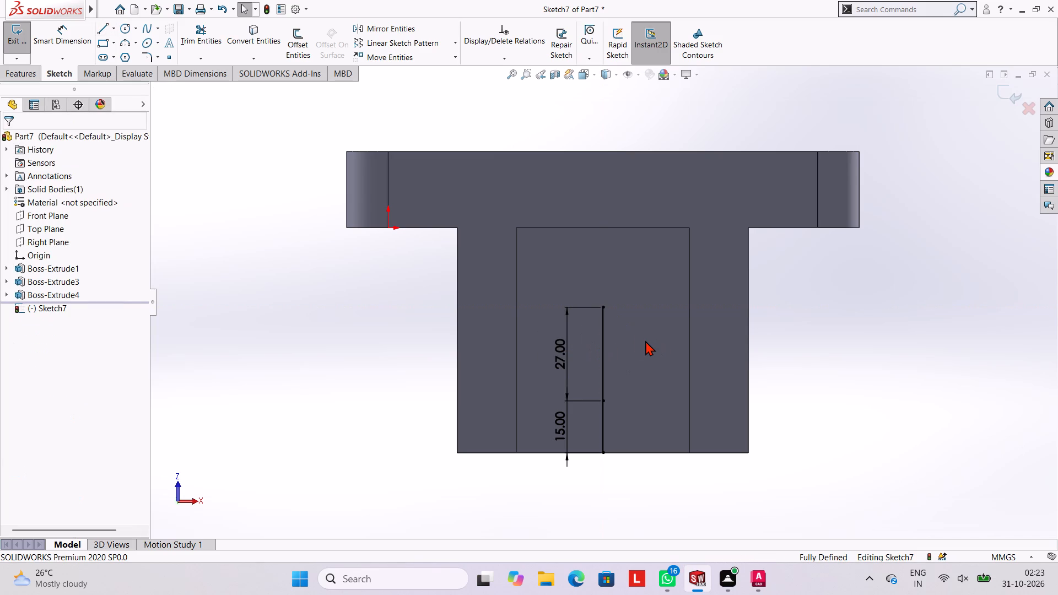
key(Escape)
key(Escape)
key(Escape)
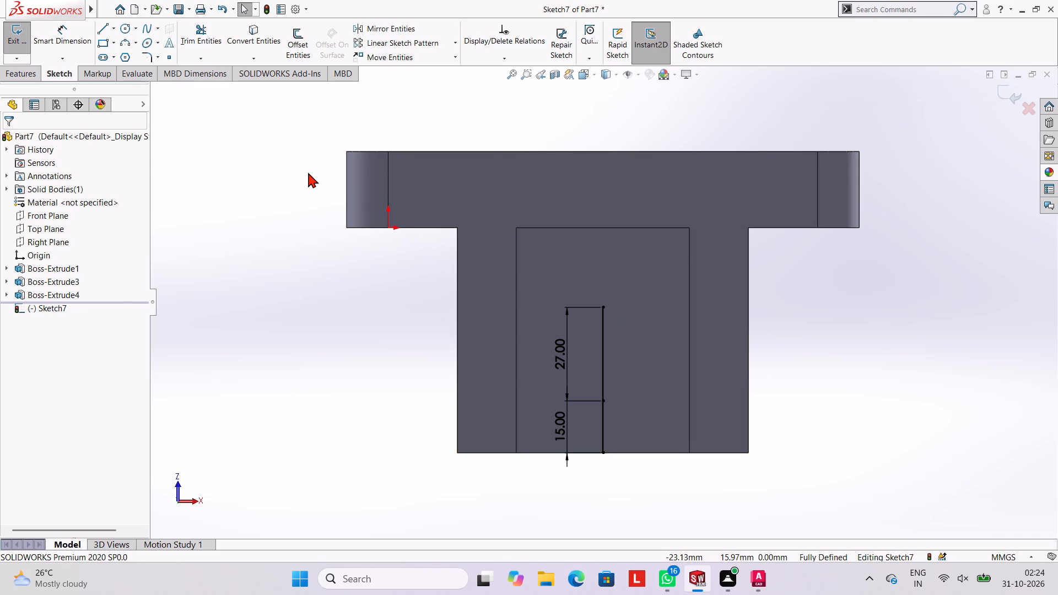
Sketch an 18 mm diameter circle centred on the 27 mm line's end nearest the base block, using diameter dimensions.
click(126, 23)
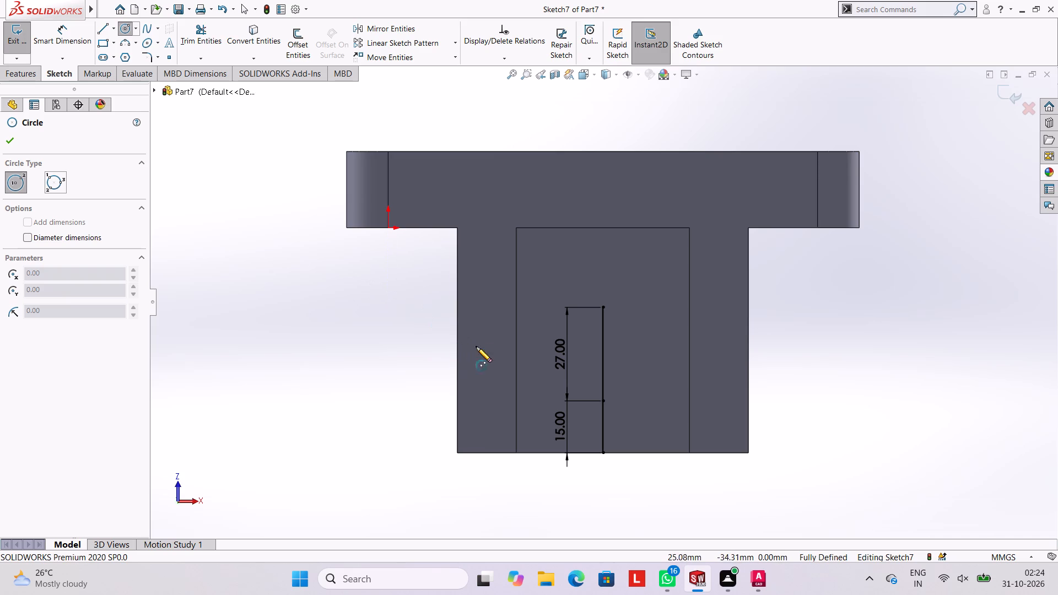
click(26, 239)
click(603, 307)
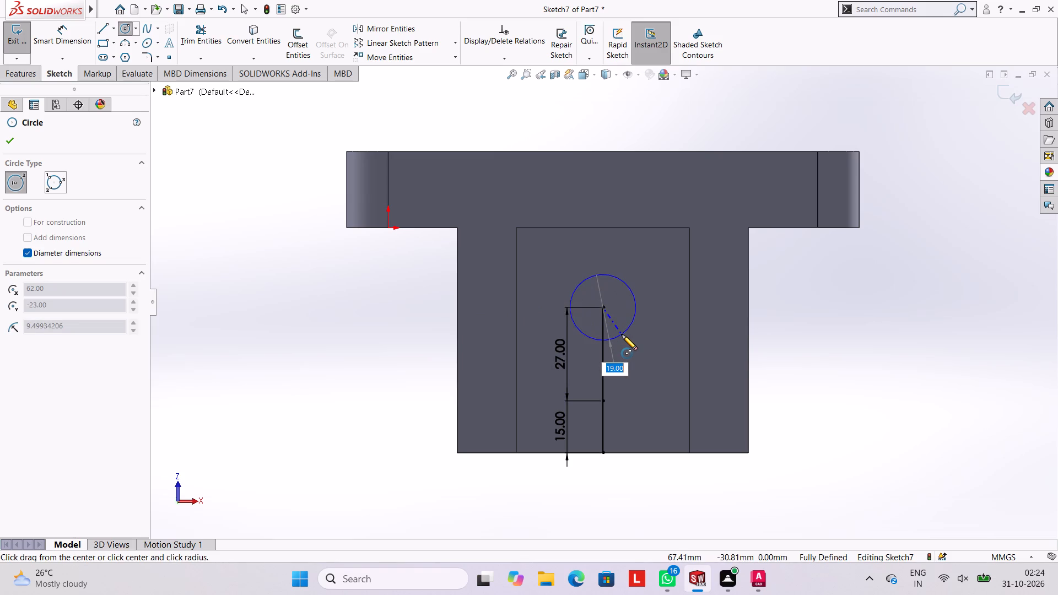
text(18)
key(Return)
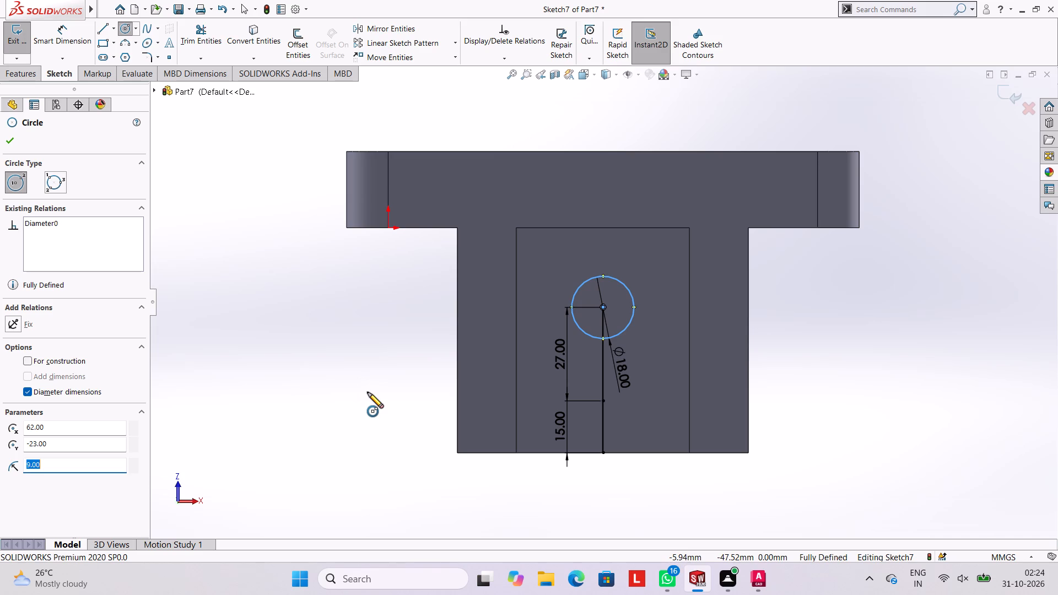
key(Escape)
key(Escape)
key(Escape)
key(Escape)
Sketch a second 18 mm diameter circle centred where the 15 mm and 27 mm lines meet.
click(127, 30)
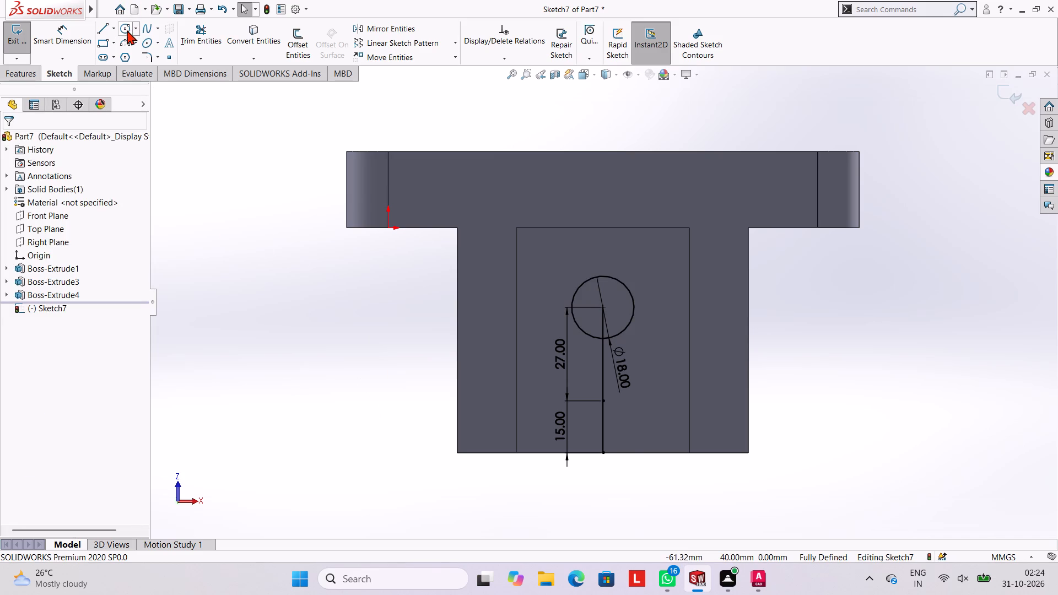
click(603, 400)
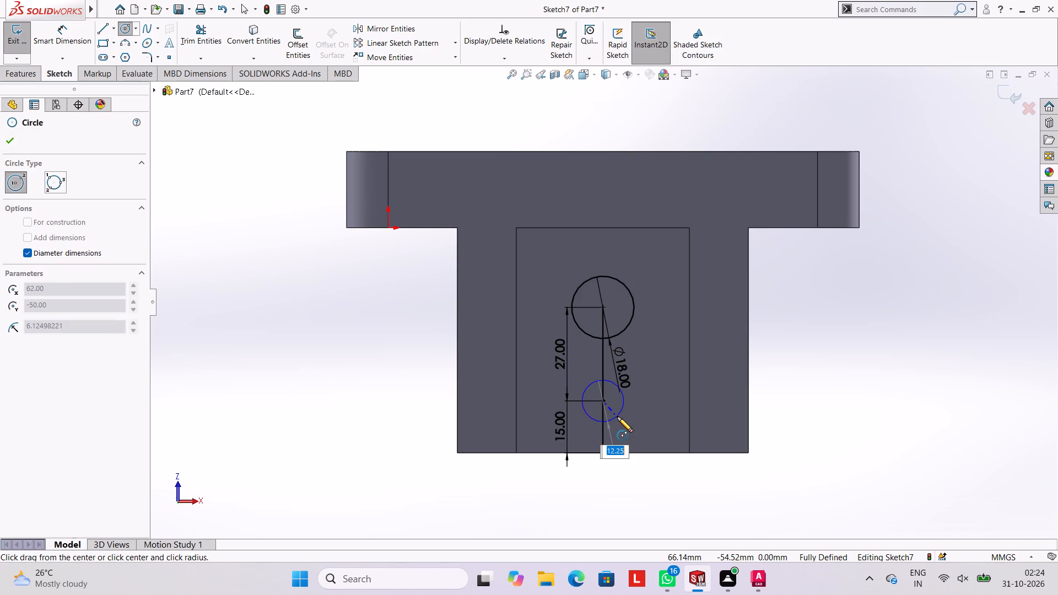
text(18)
key(Return)
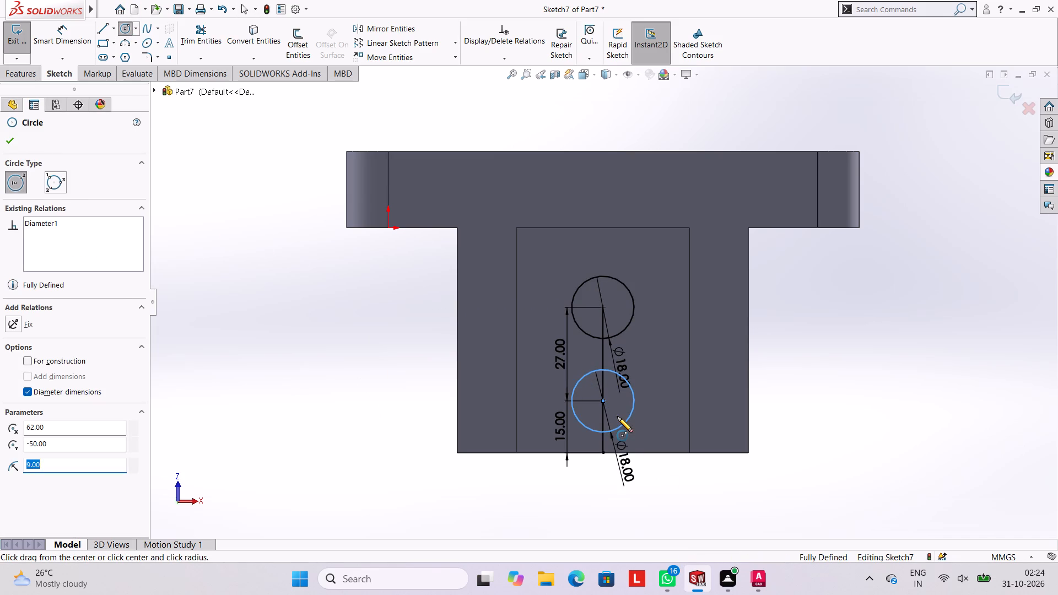
key(Escape)
key(Escape)
key(Escape)
key(Escape)
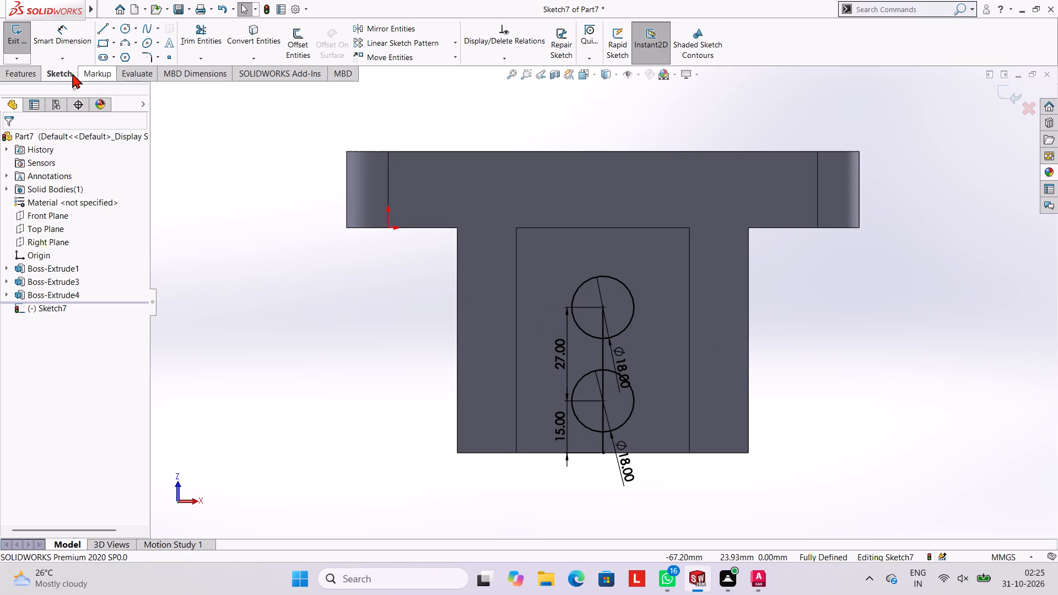
Cut-extrude both 18 mm circle regions 3 mm blind into the connecting wall's back face.
click(26, 66)
click(181, 44)
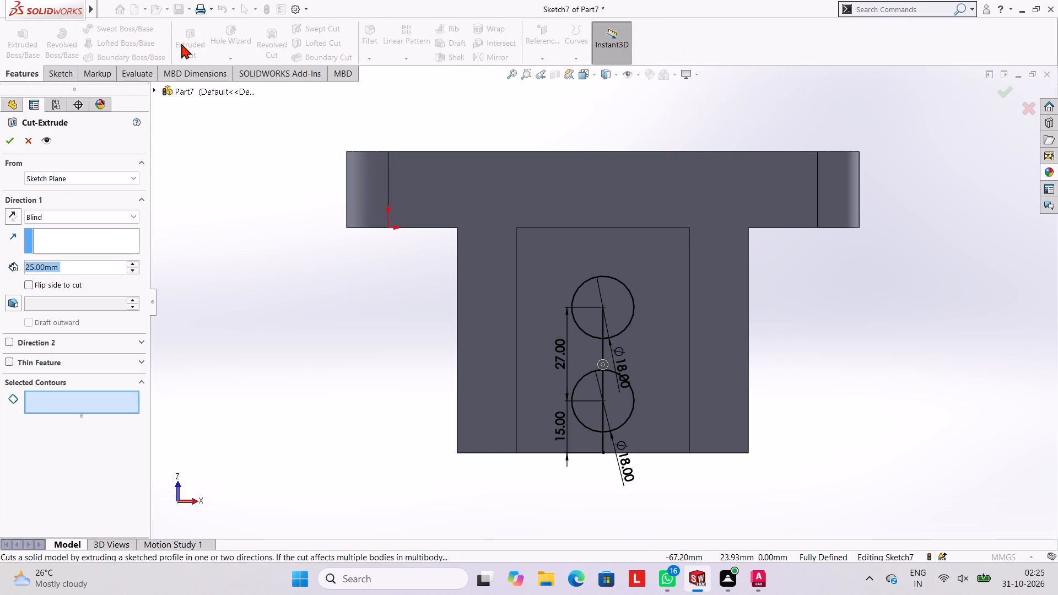
key(3)
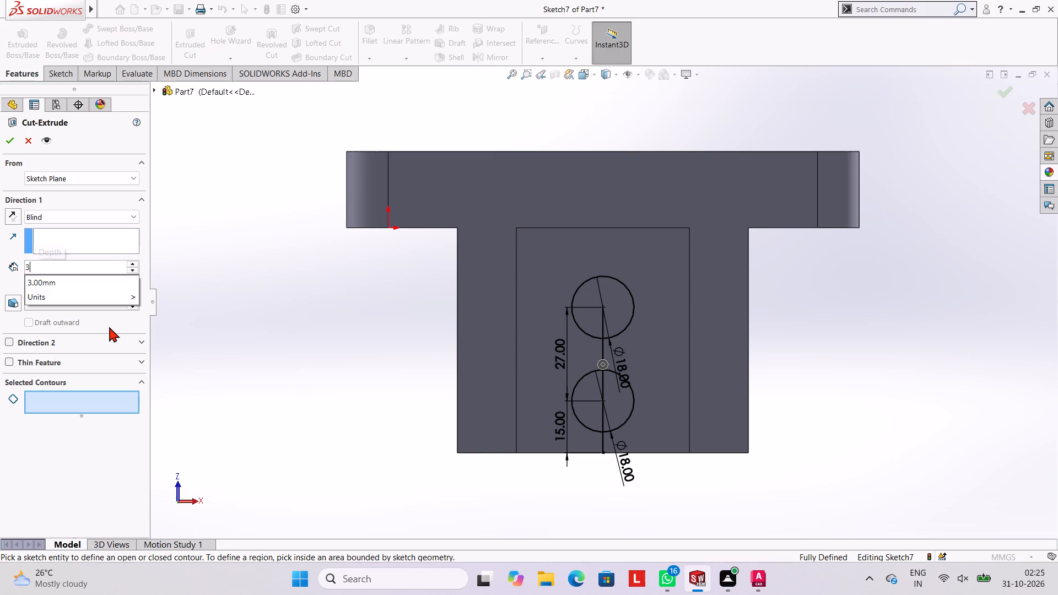
key(Return)
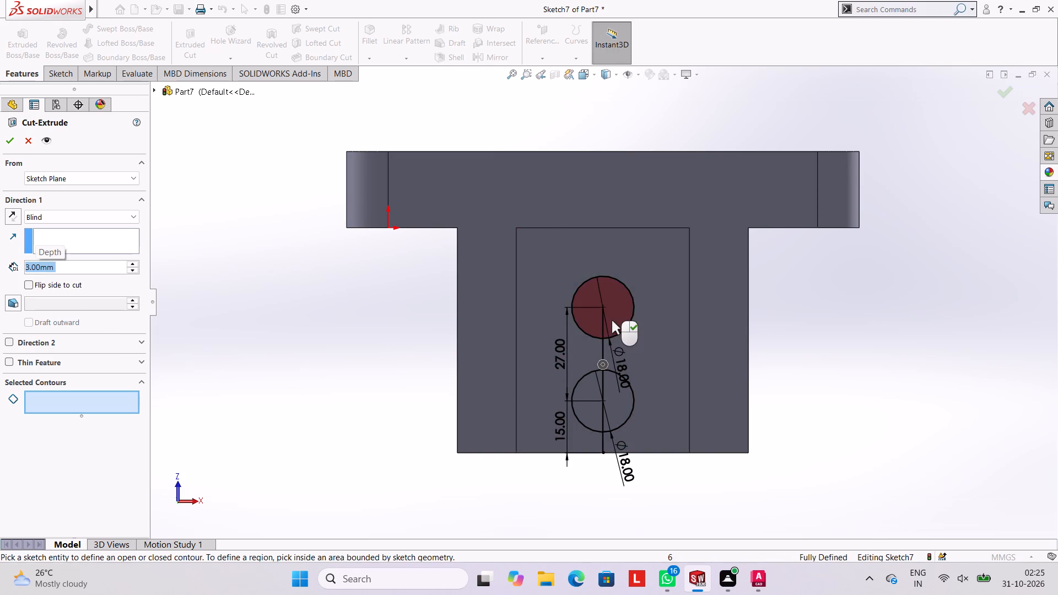
click(624, 310)
click(596, 403)
click(609, 406)
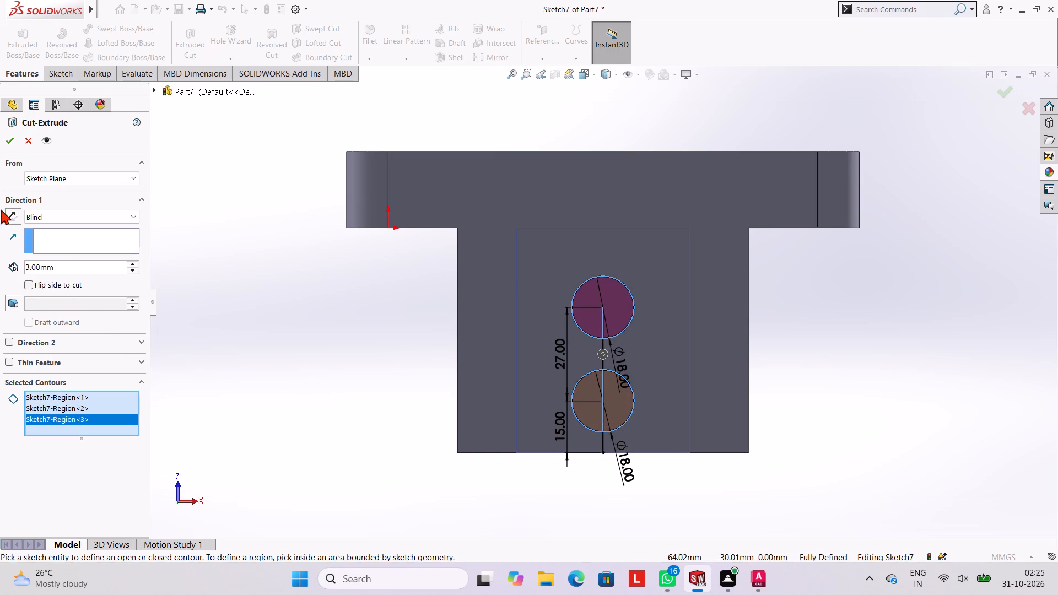
click(13, 141)
click(222, 247)
Start a sketch on the floor of the circular recess nearest the base block and draw a concentric 13 mm diameter circle.
middle_drag(650, 359, 645, 298)
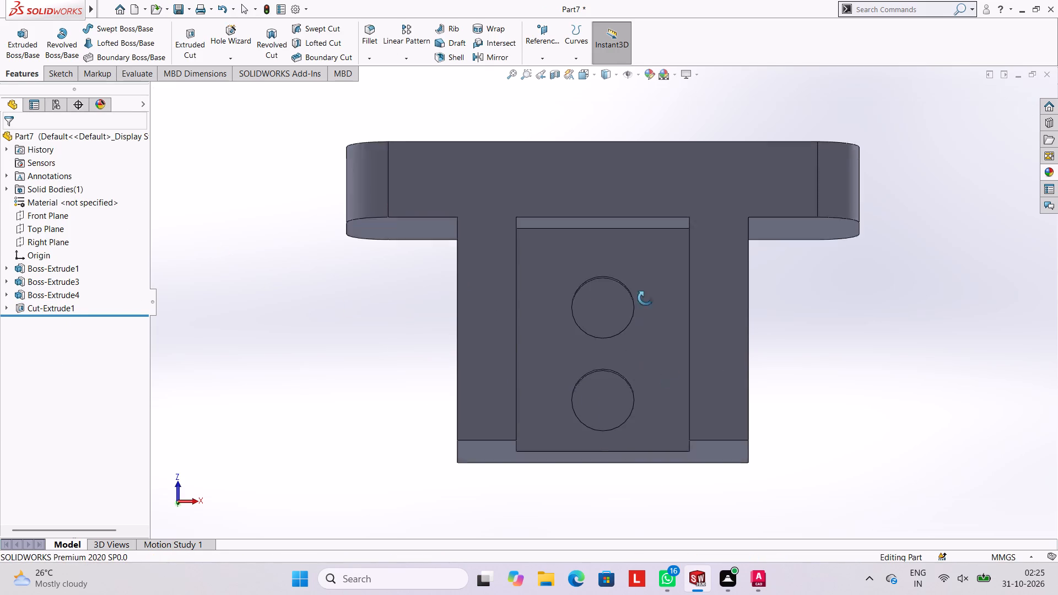
middle_drag(645, 298, 638, 265)
middle_drag(751, 287, 755, 282)
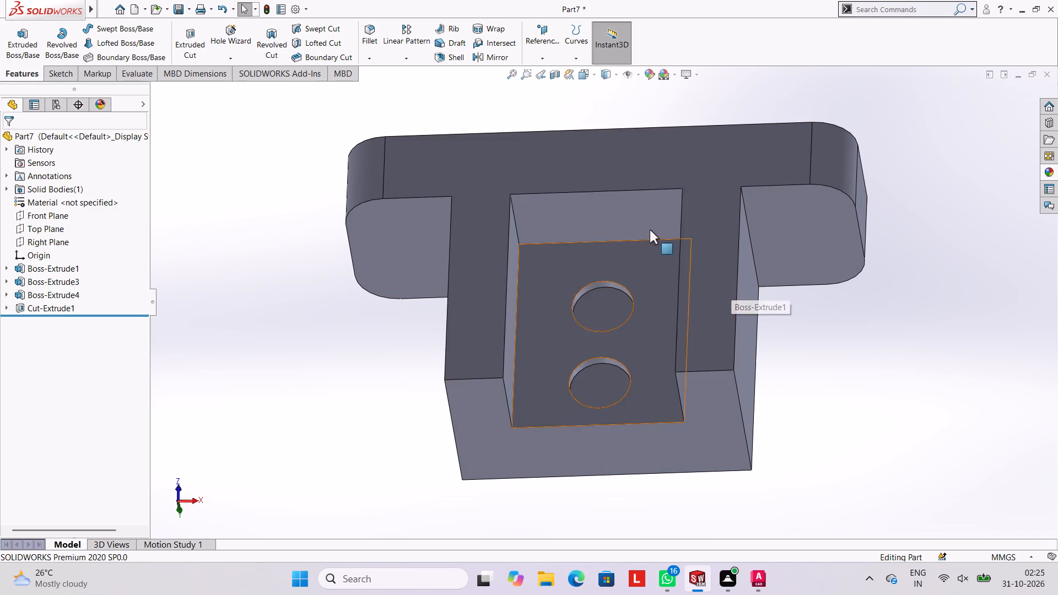
middle_drag(662, 242, 672, 296)
click(606, 307)
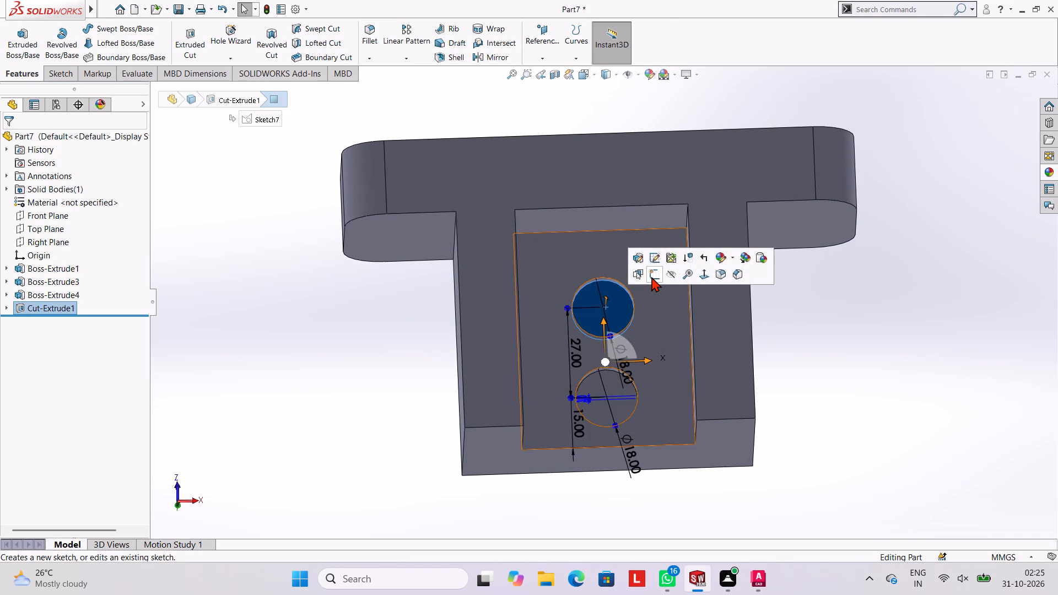
click(651, 277)
key(ctrl+8)
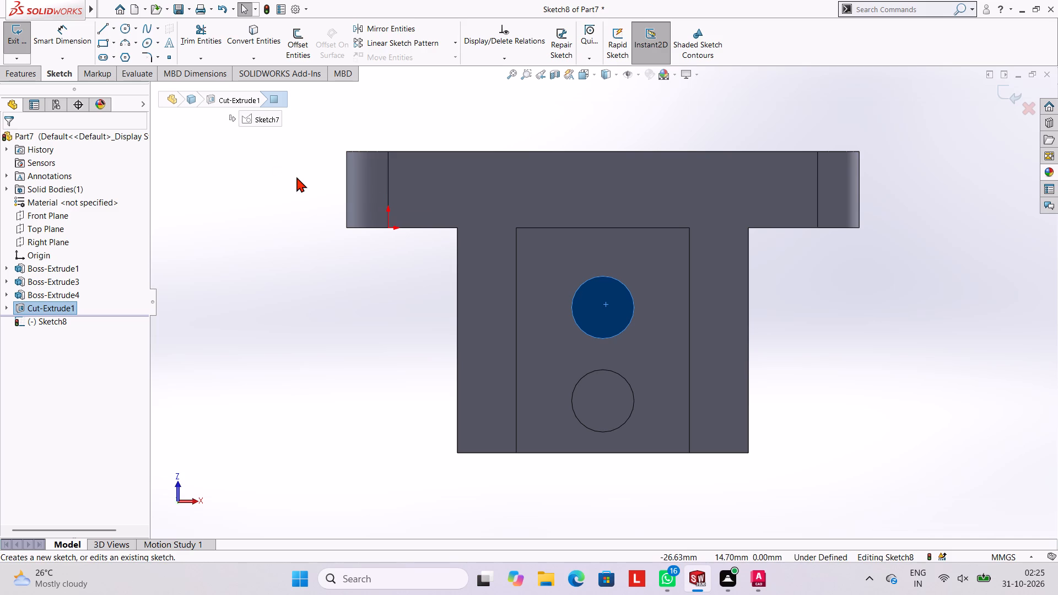
click(129, 29)
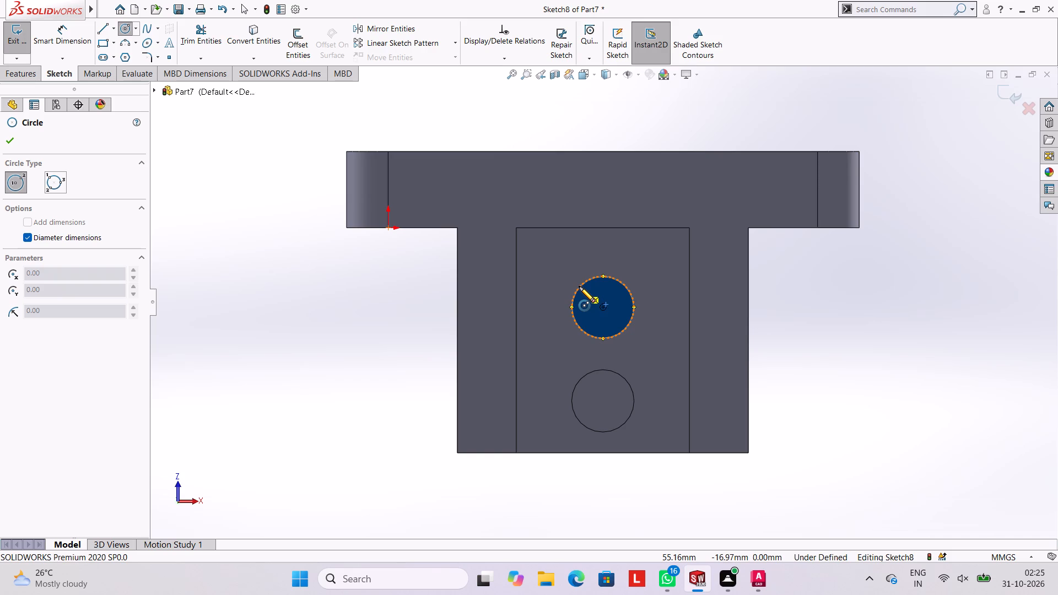
click(603, 307)
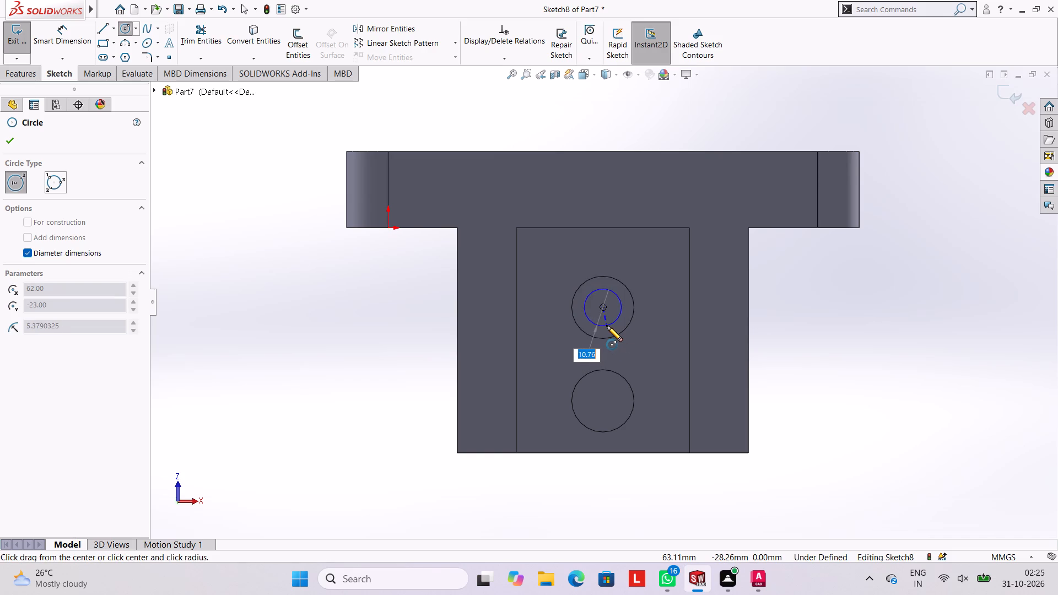
text(13)
key(Return)
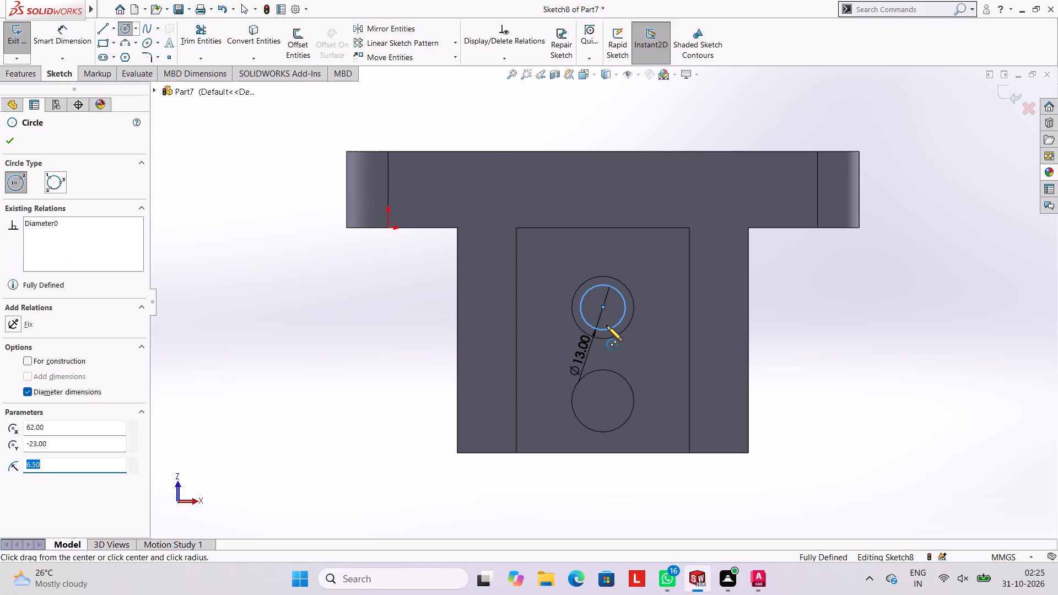
key(Escape)
key(Escape)
key(Escape)
key(Escape)
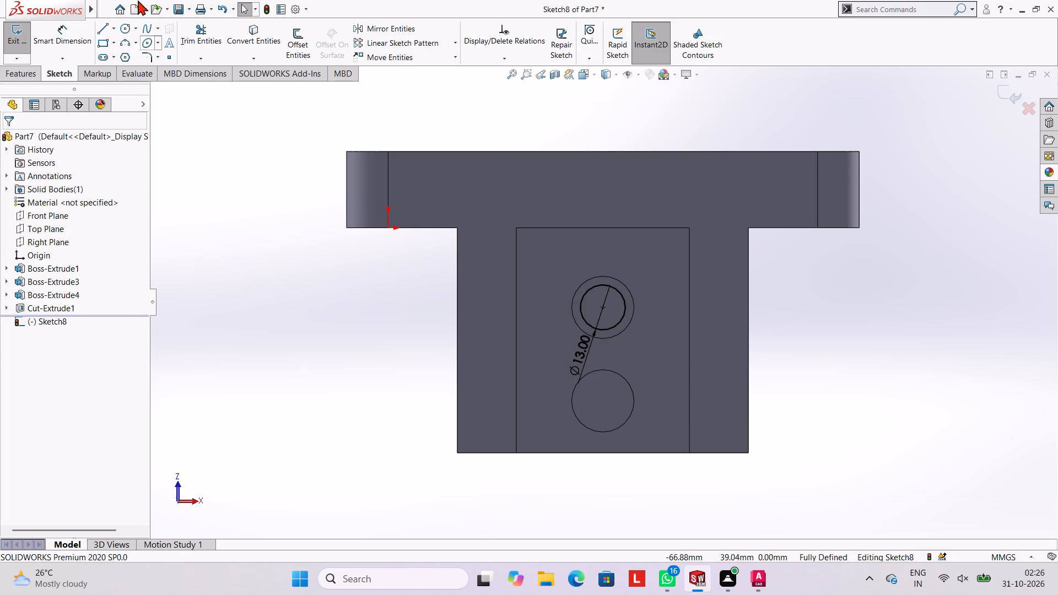
In the same sketch, draw a 13 mm diameter circle concentric with the other 18 mm recess.
click(128, 29)
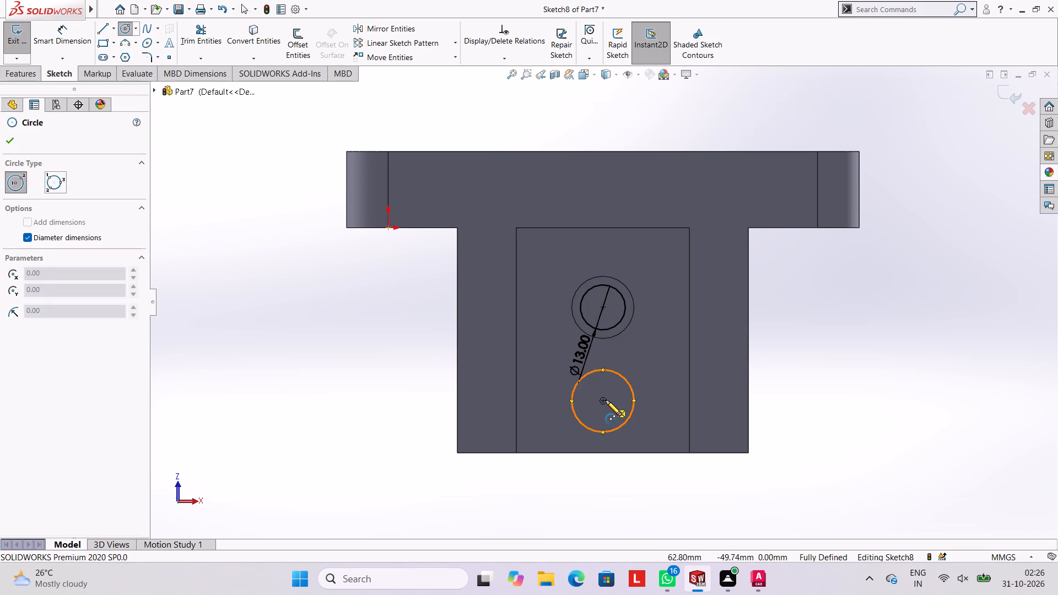
click(603, 400)
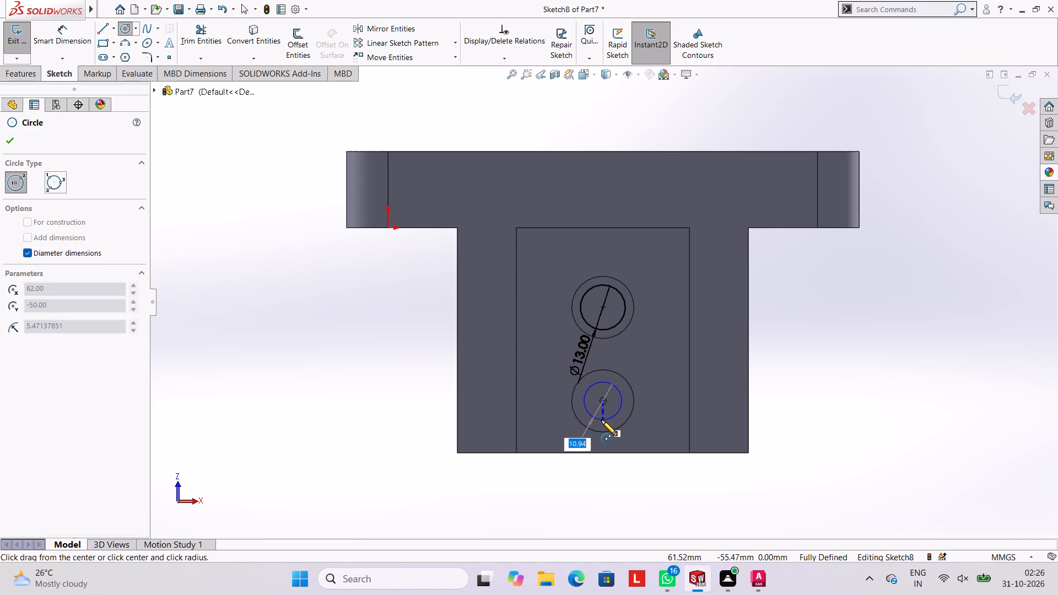
text(13)
key(Return)
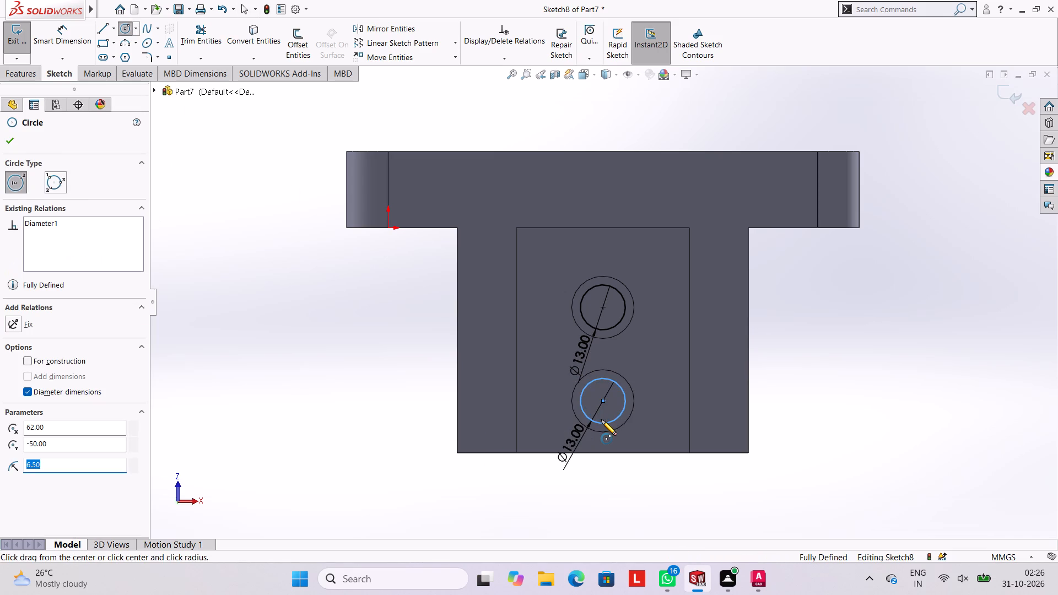
key(Escape)
key(Escape)
key(Escape)
key(Escape)
key(Escape)
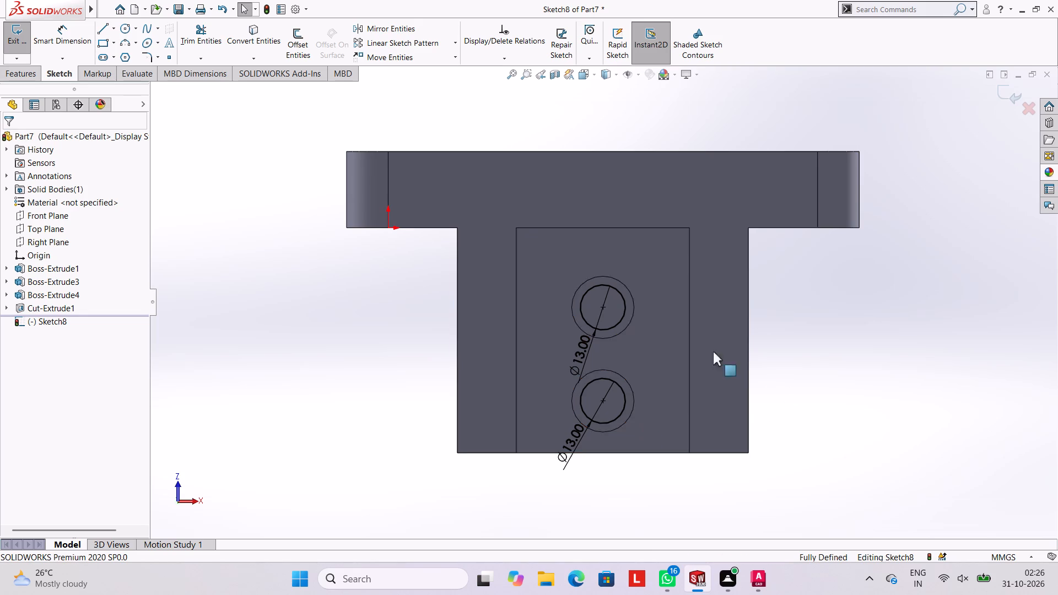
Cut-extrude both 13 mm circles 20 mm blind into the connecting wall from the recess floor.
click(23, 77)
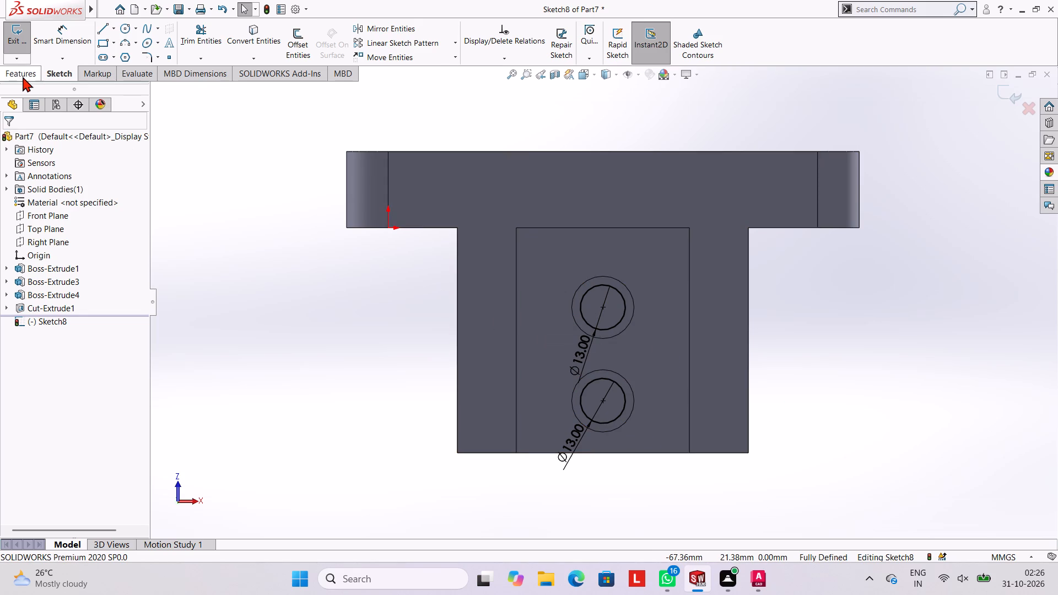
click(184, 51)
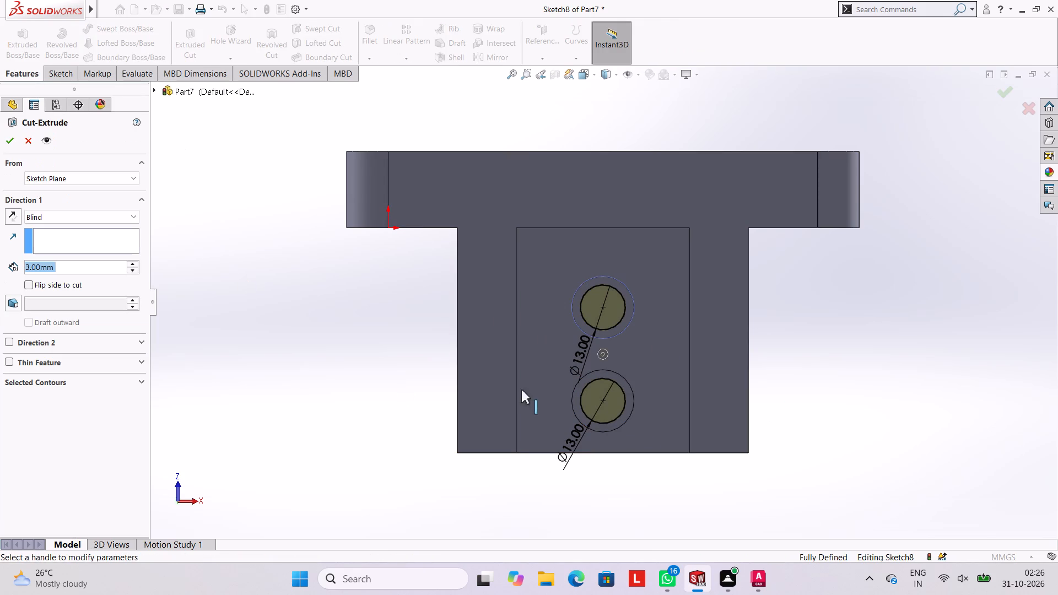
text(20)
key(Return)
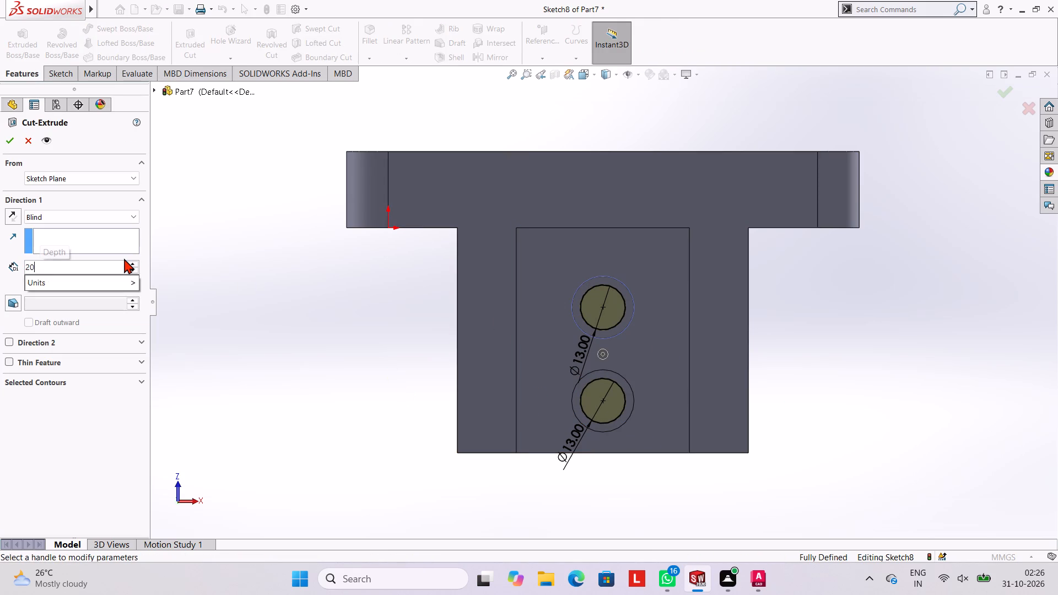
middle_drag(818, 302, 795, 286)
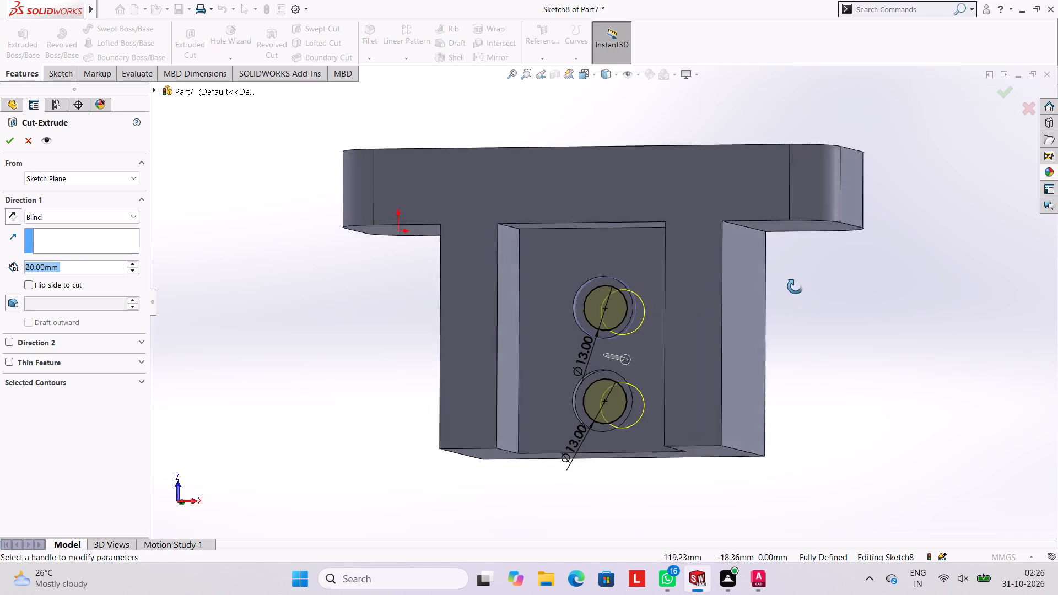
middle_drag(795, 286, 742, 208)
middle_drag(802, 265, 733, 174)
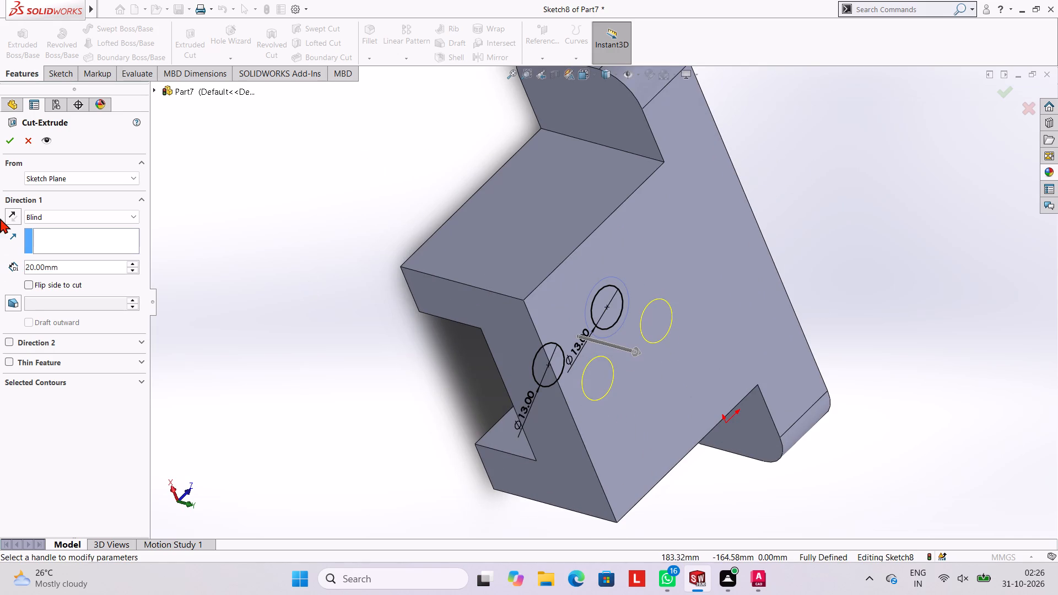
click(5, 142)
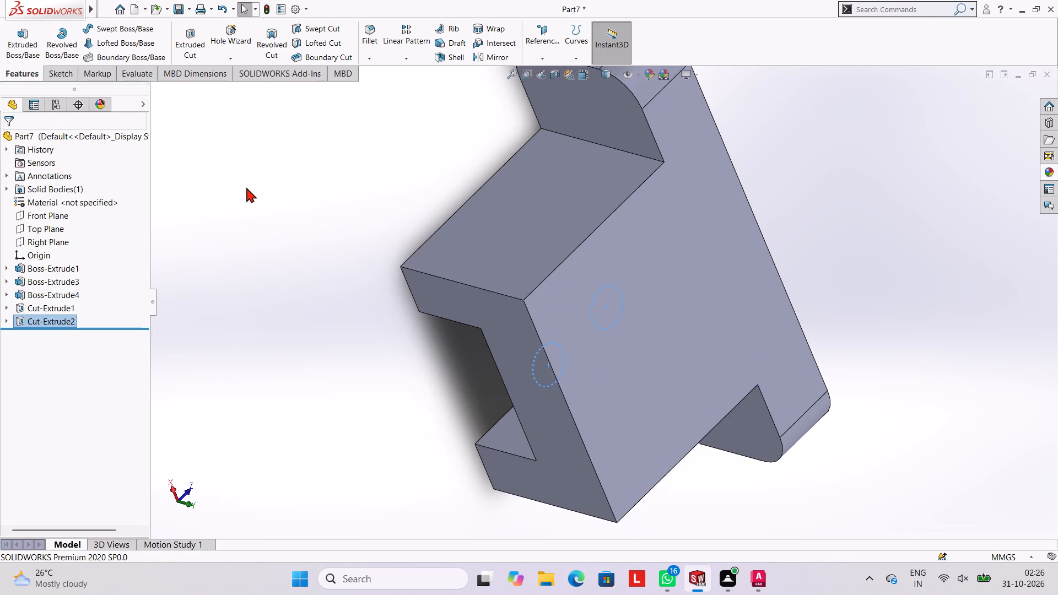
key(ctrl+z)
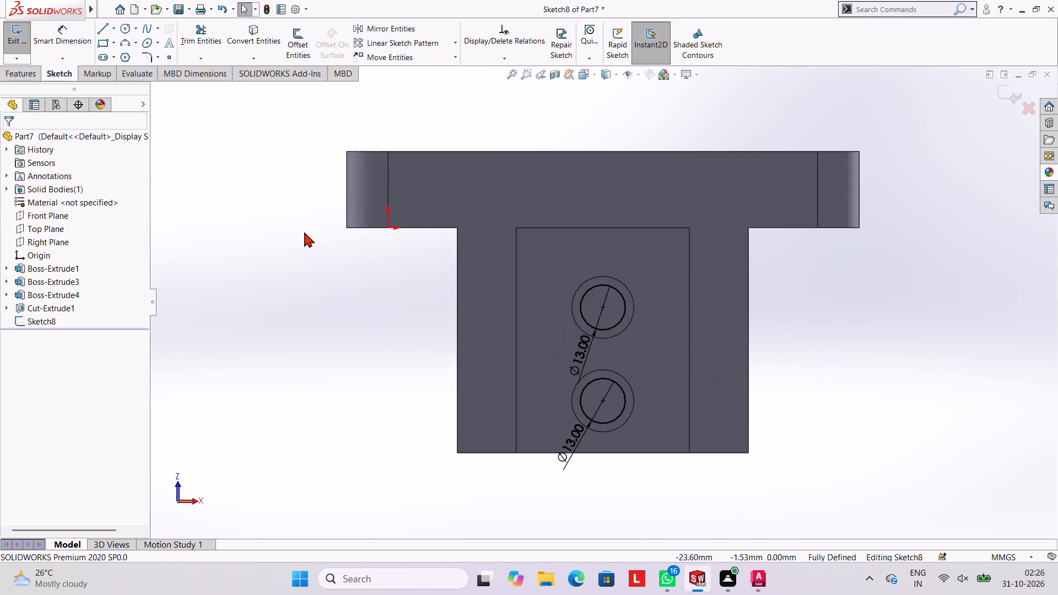
Cut-extrude both 13 mm circles 30 mm blind from the recess floor through the connecting wall.
click(22, 82)
click(18, 73)
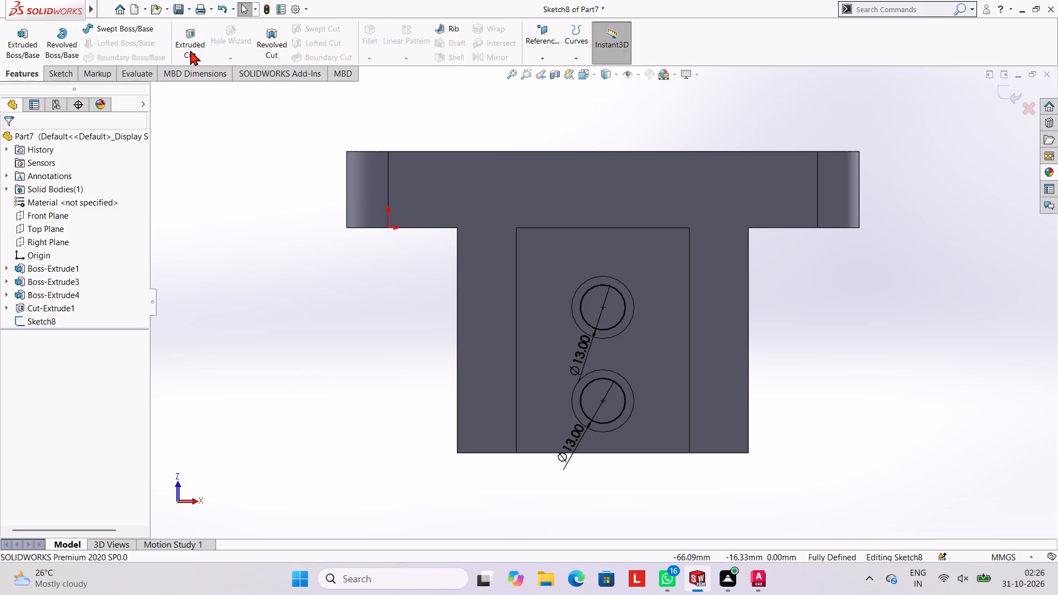
click(187, 47)
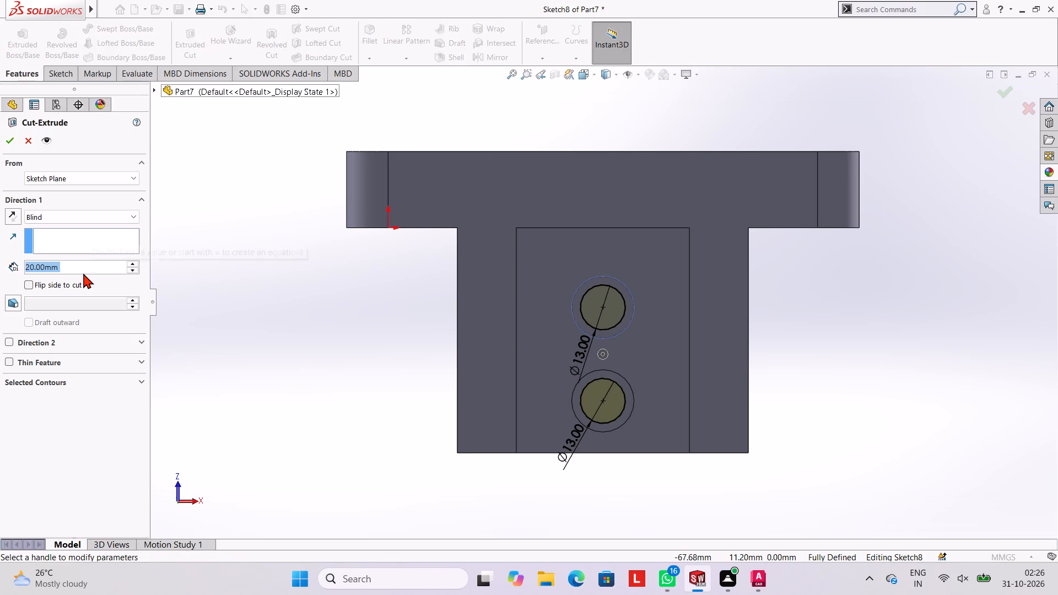
text(30)
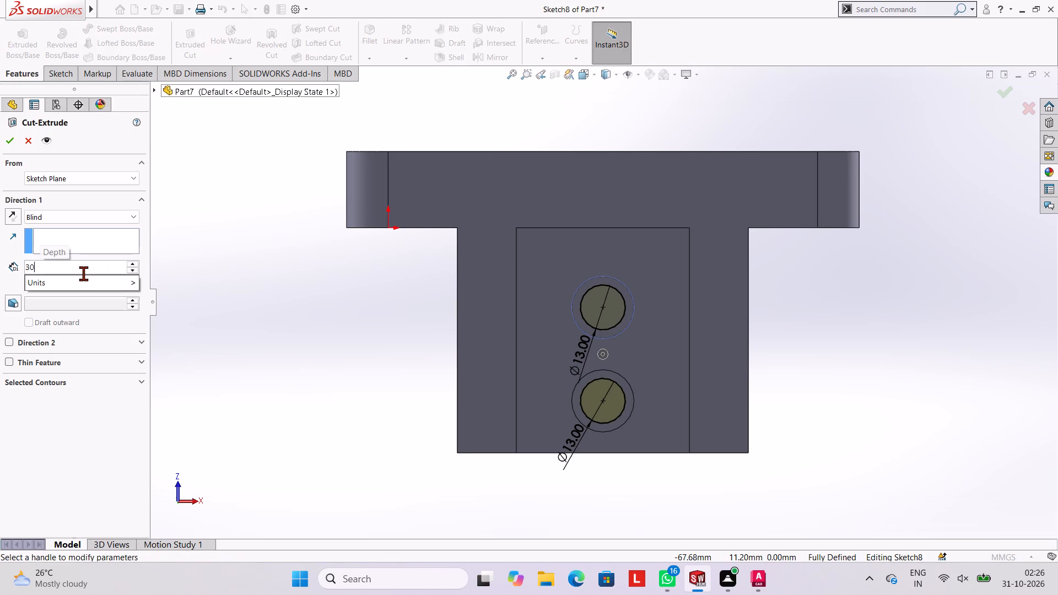
key(Return)
scroll(856, 225, up, 1)
middle_drag(854, 226, 847, 224)
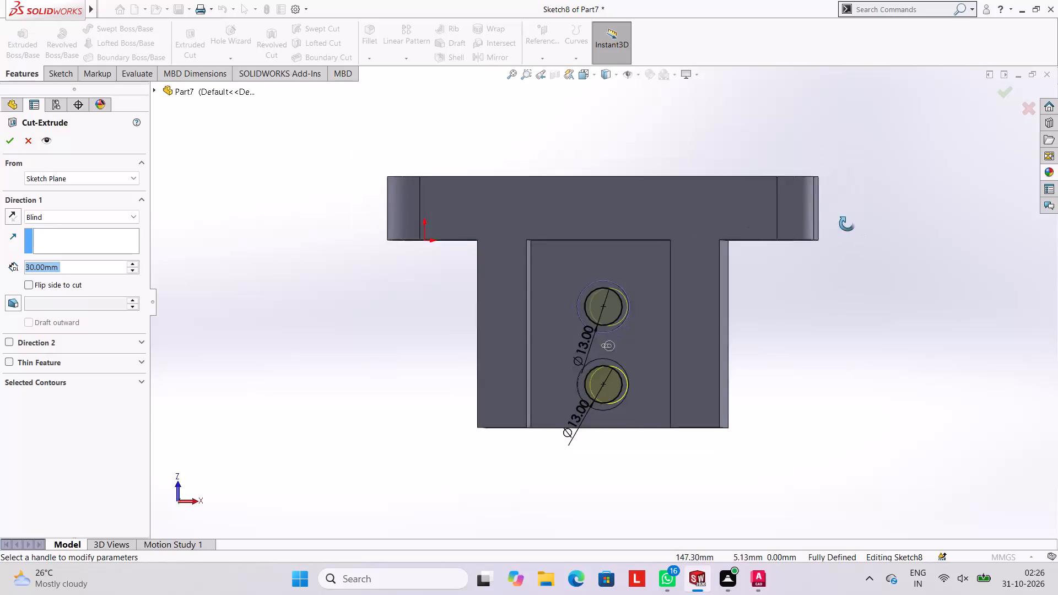
middle_drag(847, 224, 730, 208)
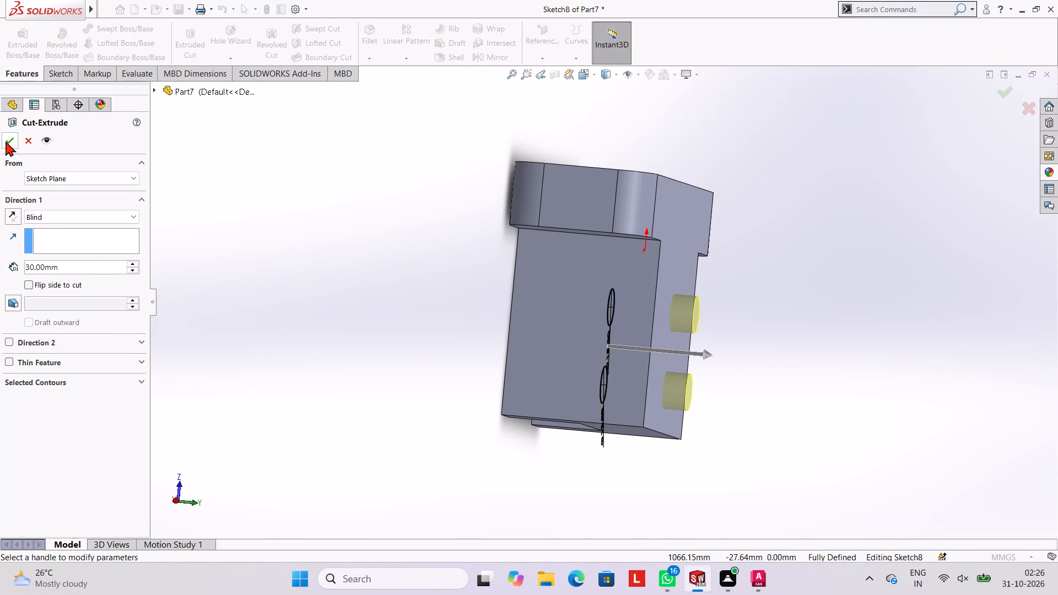
click(7, 145)
click(326, 183)
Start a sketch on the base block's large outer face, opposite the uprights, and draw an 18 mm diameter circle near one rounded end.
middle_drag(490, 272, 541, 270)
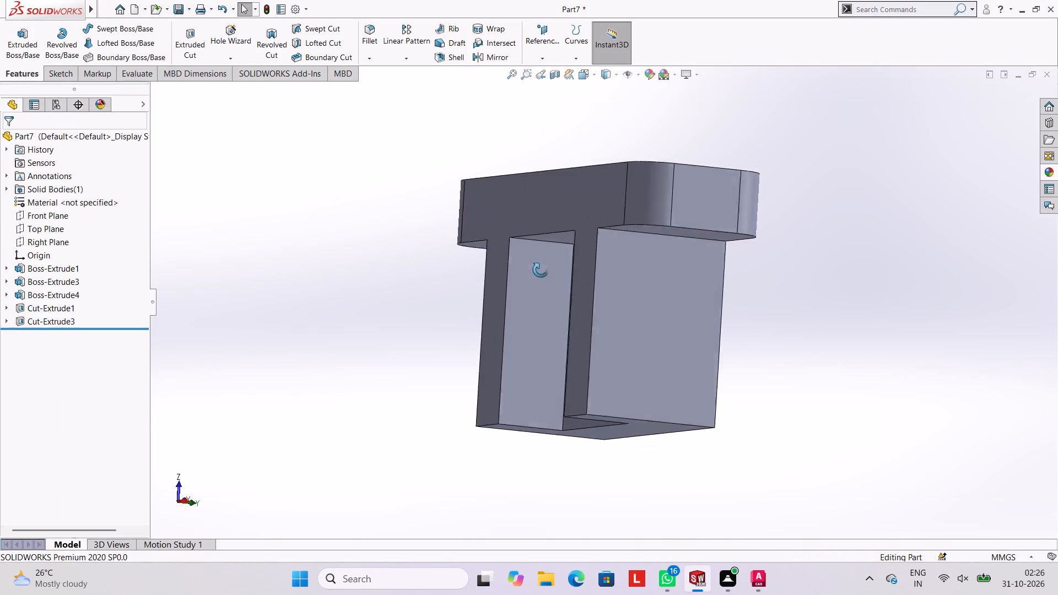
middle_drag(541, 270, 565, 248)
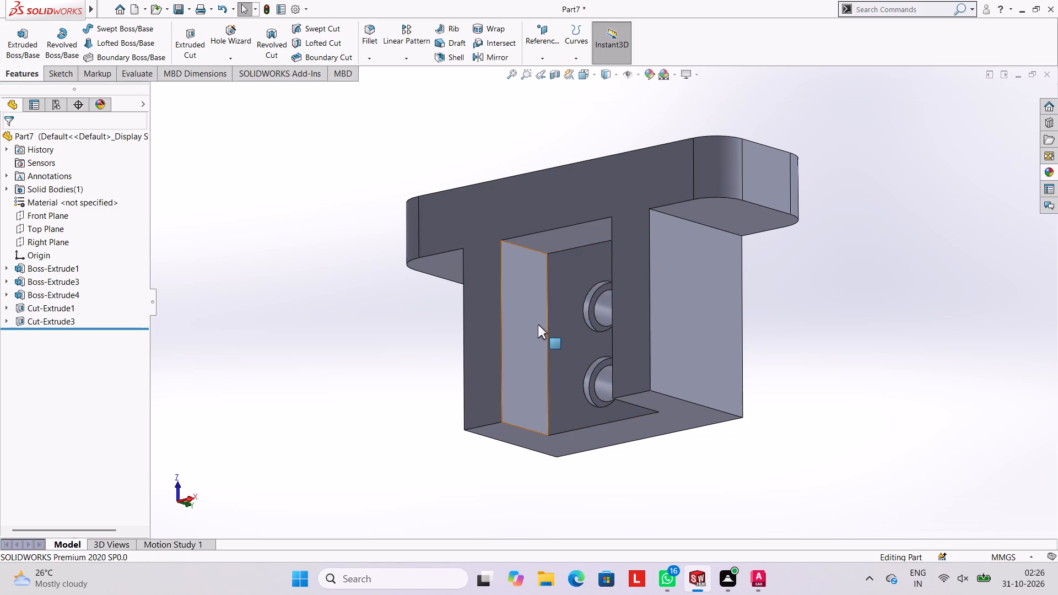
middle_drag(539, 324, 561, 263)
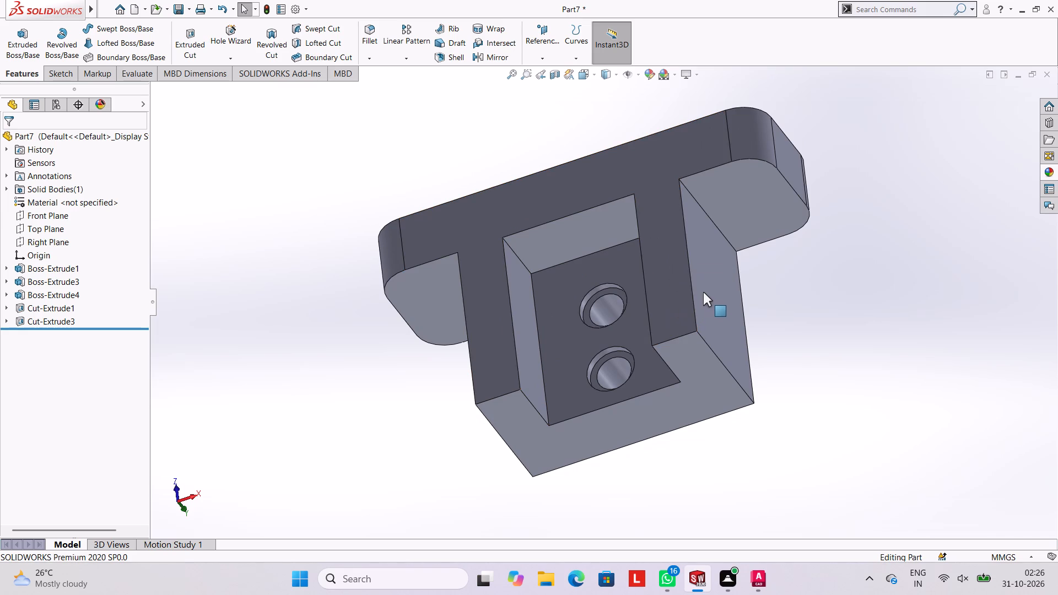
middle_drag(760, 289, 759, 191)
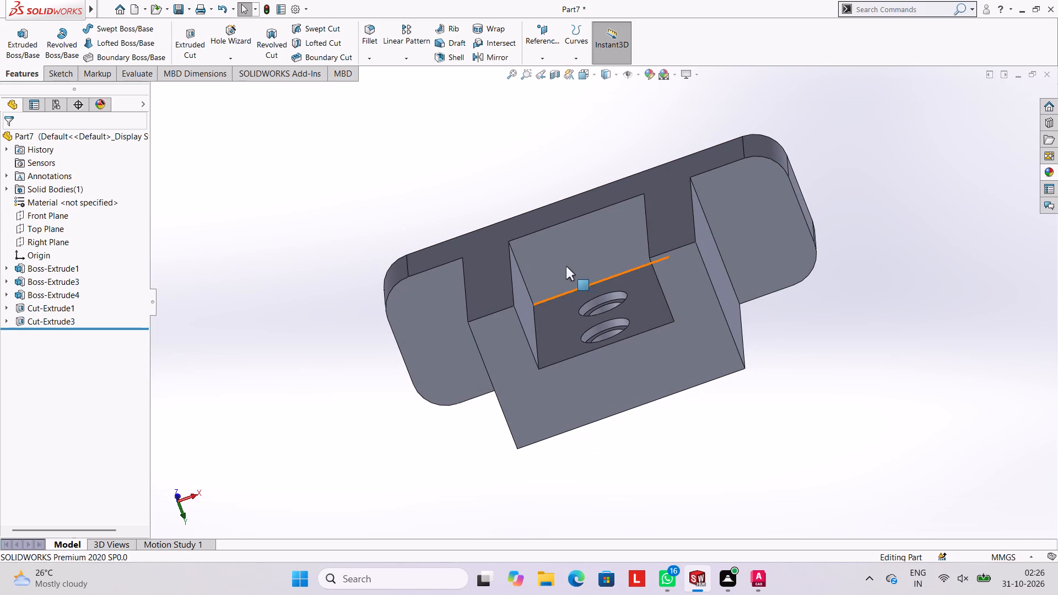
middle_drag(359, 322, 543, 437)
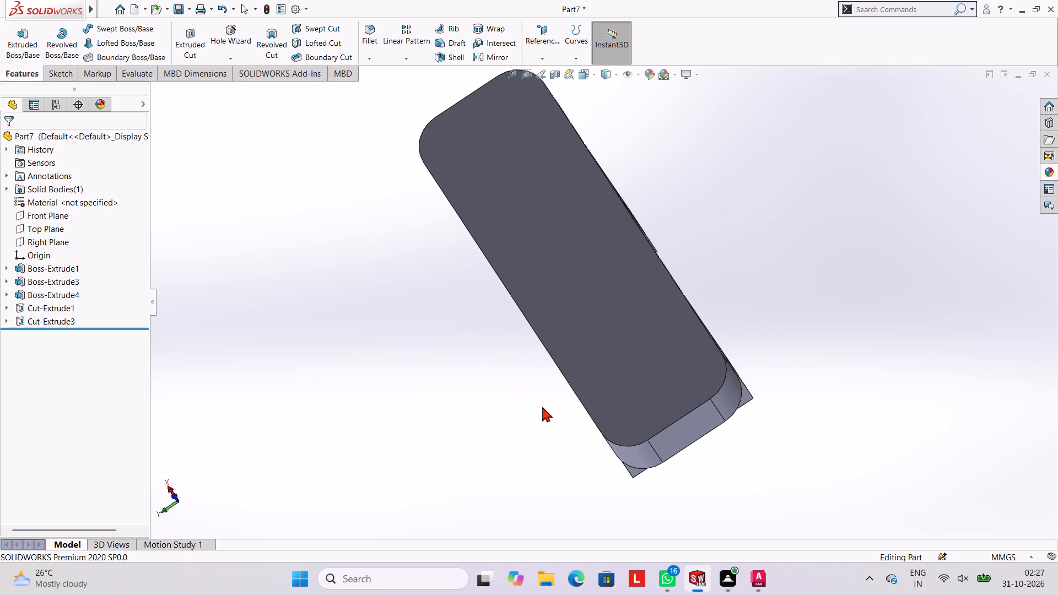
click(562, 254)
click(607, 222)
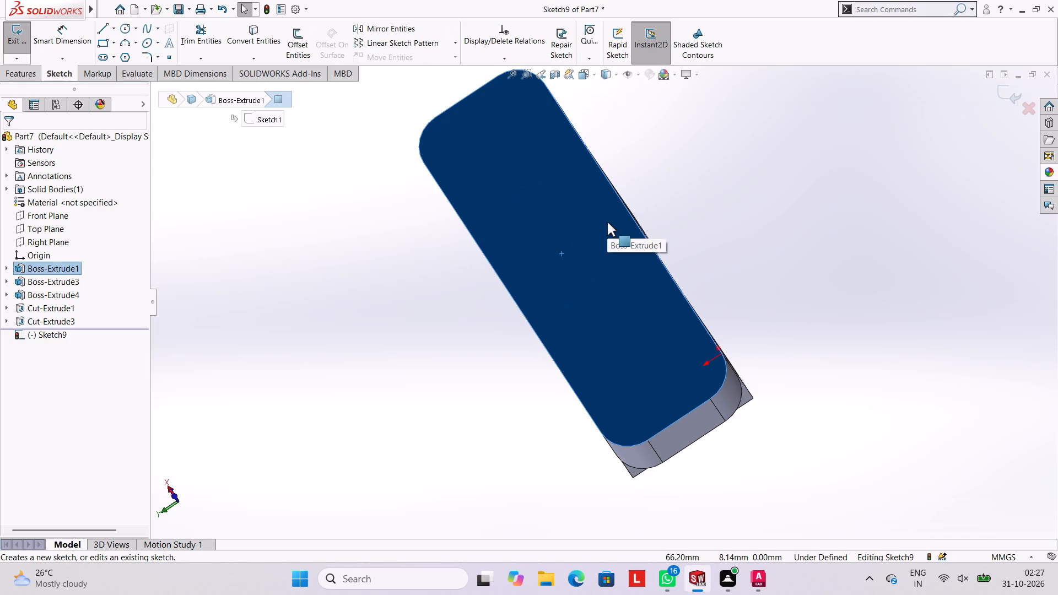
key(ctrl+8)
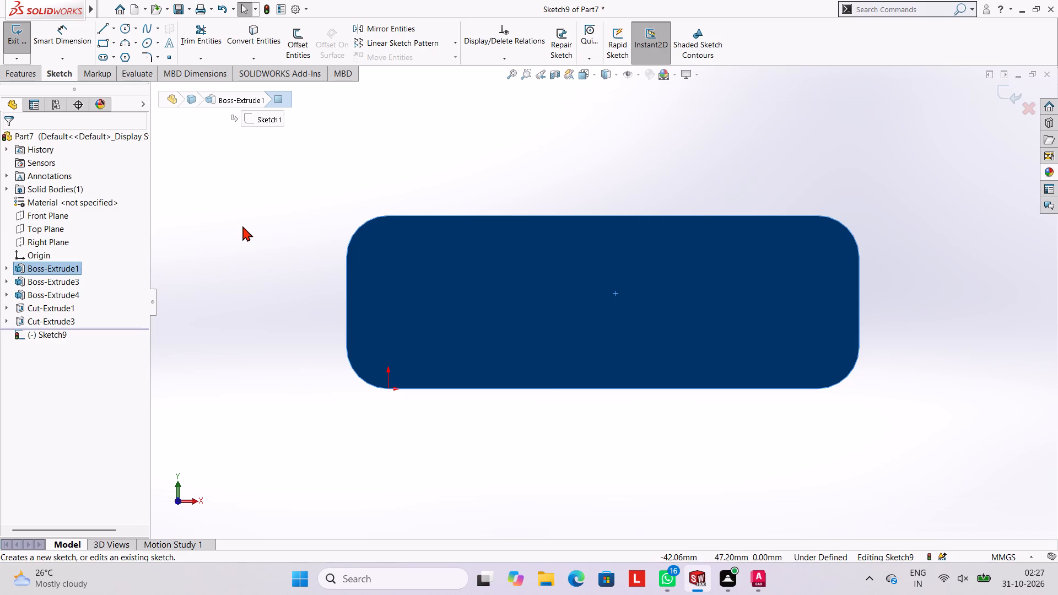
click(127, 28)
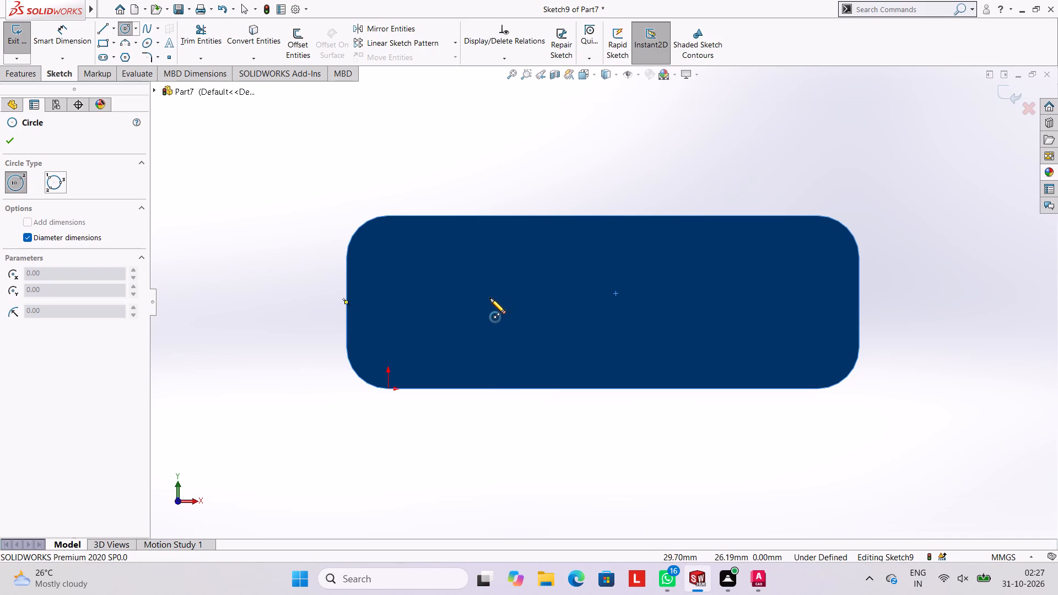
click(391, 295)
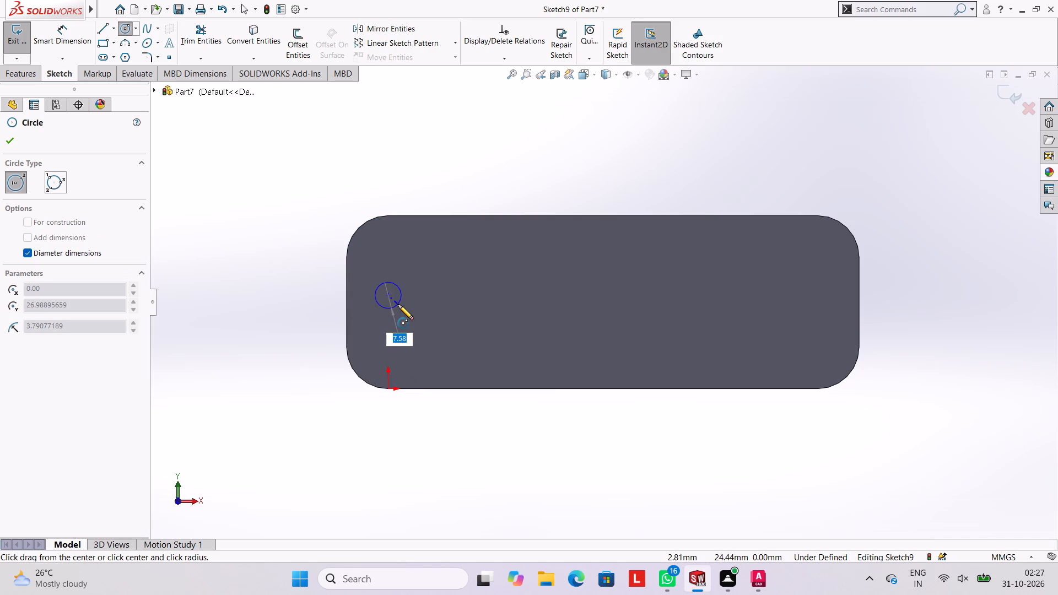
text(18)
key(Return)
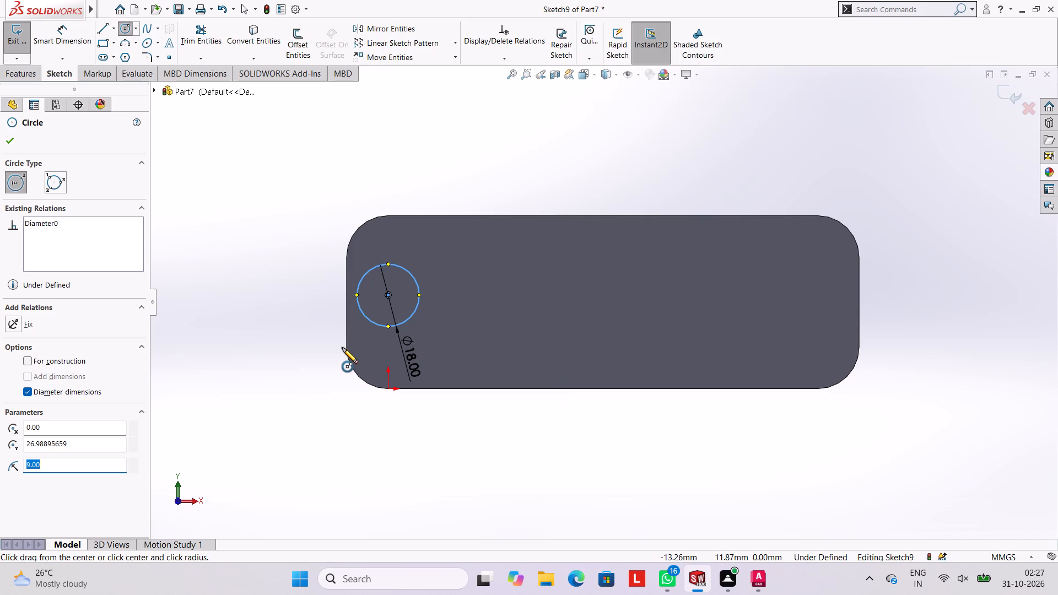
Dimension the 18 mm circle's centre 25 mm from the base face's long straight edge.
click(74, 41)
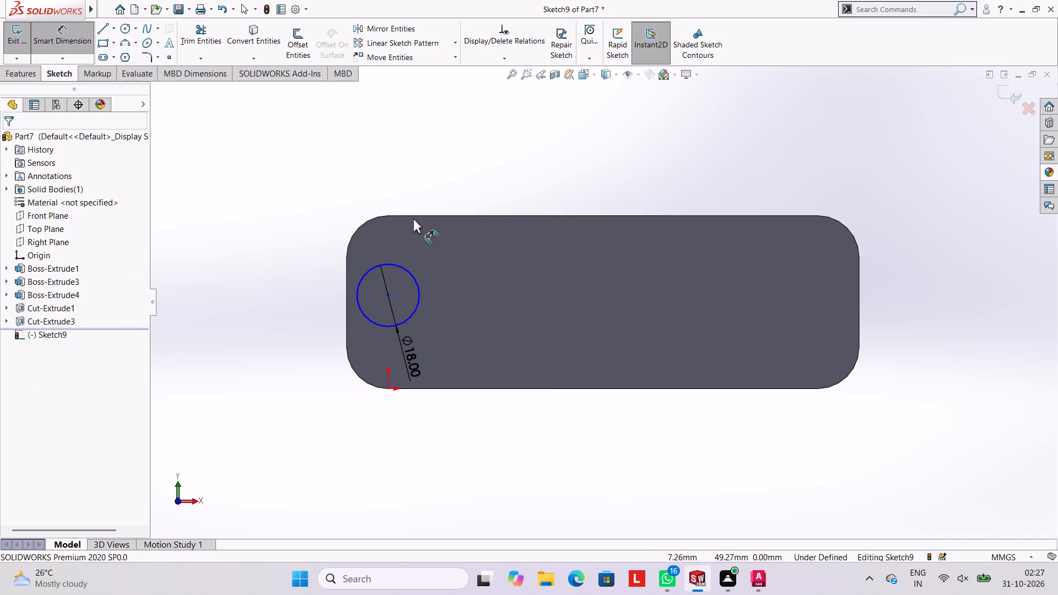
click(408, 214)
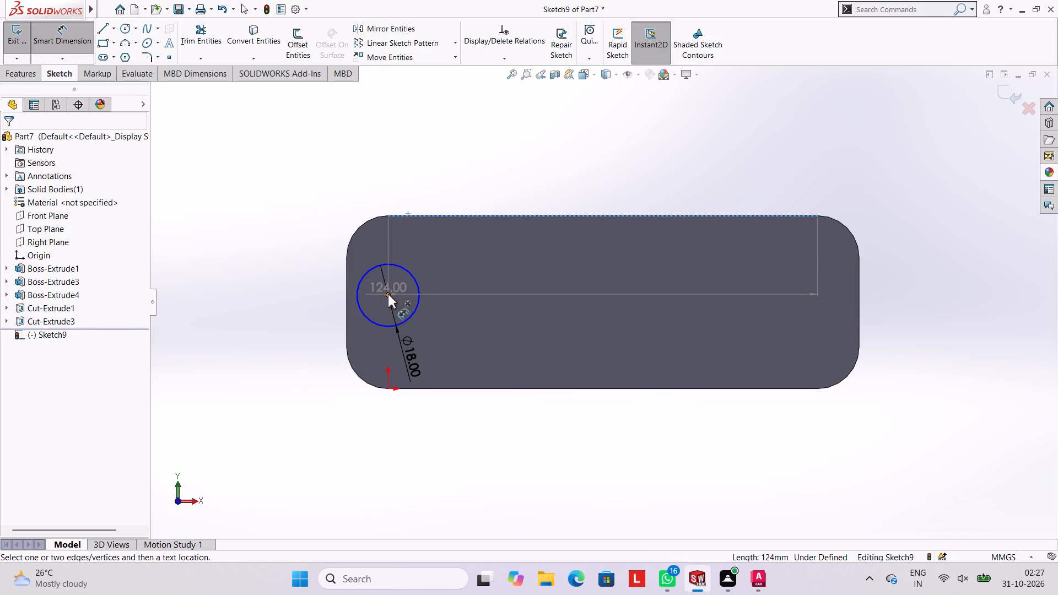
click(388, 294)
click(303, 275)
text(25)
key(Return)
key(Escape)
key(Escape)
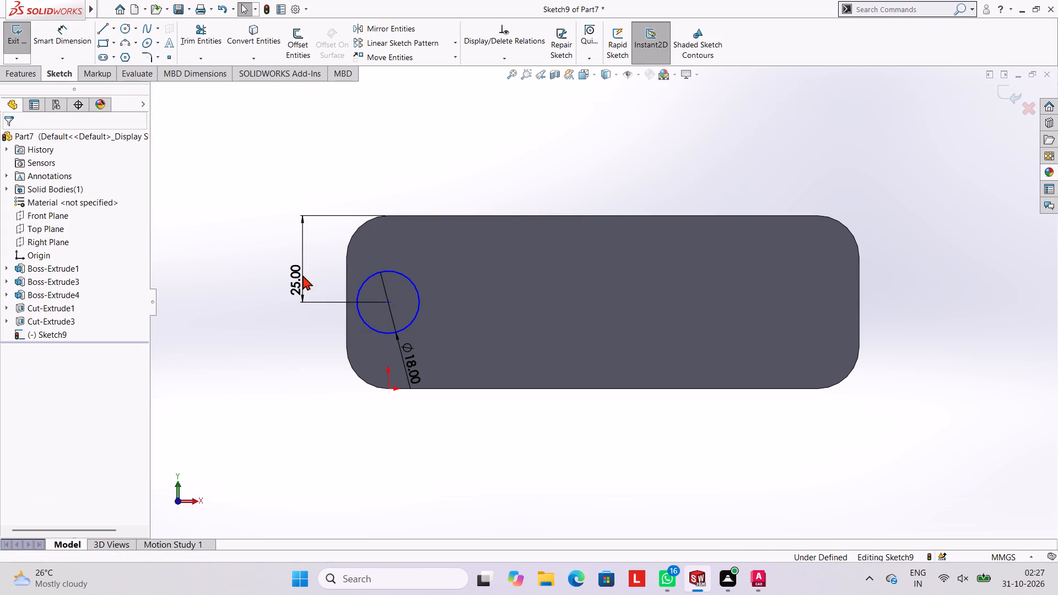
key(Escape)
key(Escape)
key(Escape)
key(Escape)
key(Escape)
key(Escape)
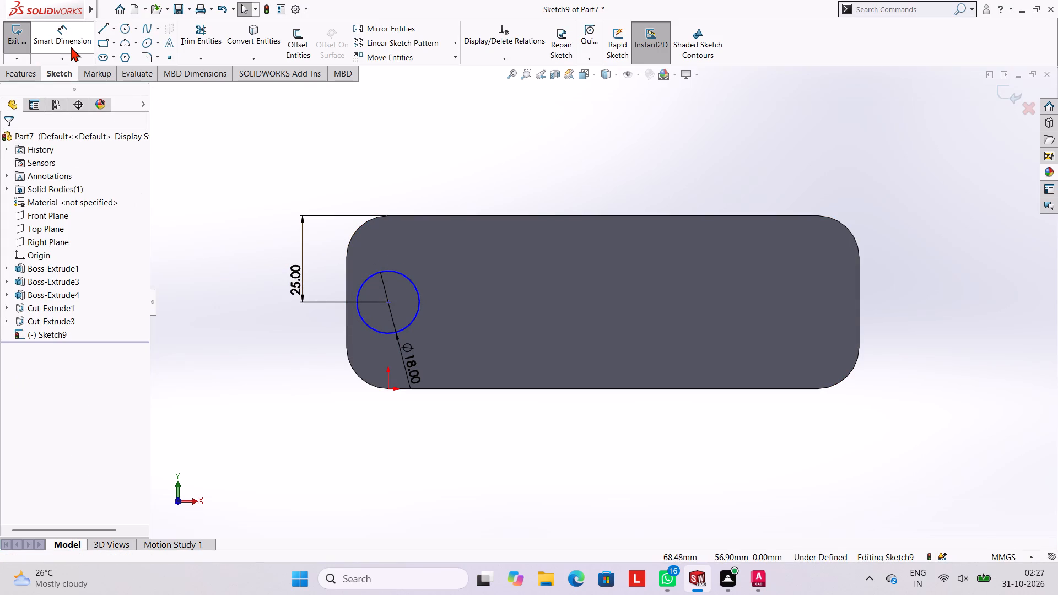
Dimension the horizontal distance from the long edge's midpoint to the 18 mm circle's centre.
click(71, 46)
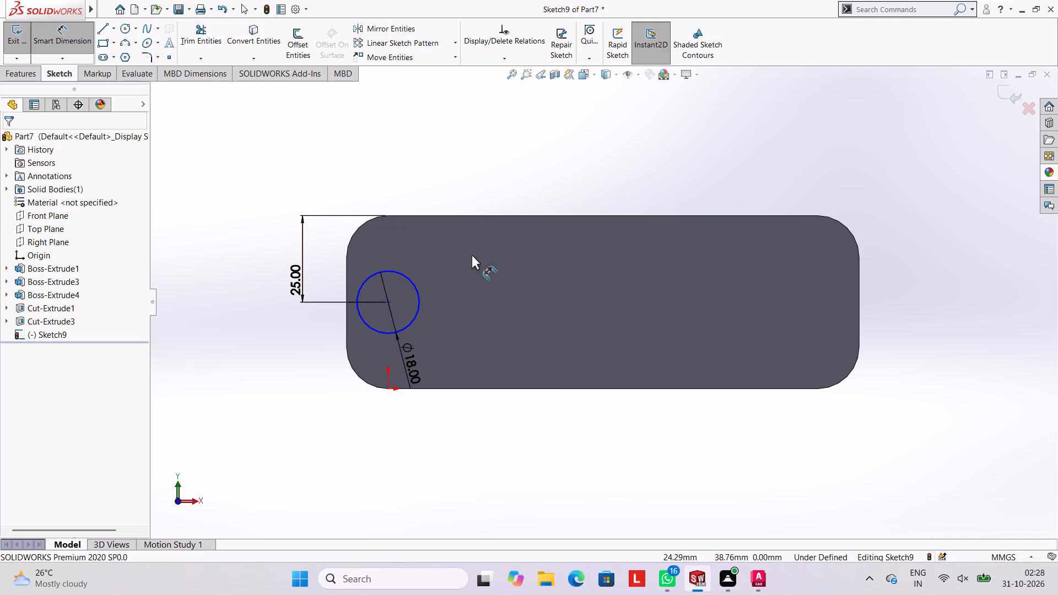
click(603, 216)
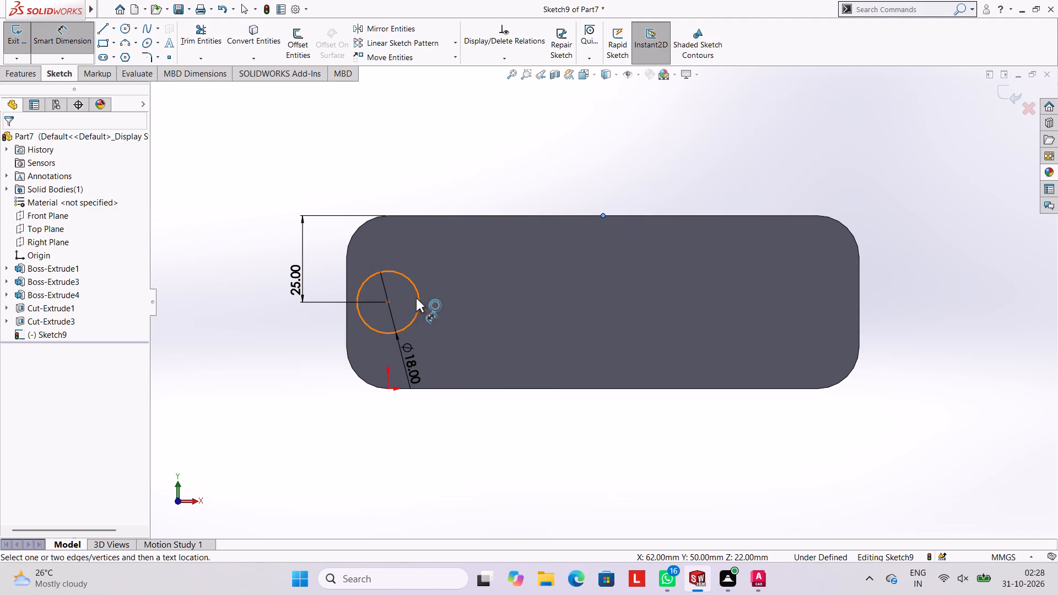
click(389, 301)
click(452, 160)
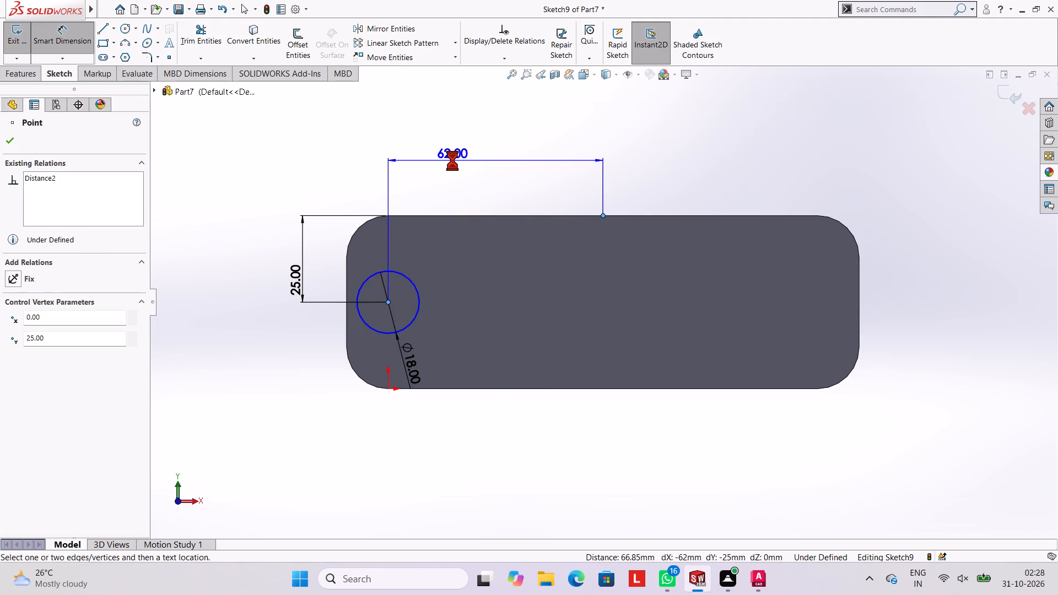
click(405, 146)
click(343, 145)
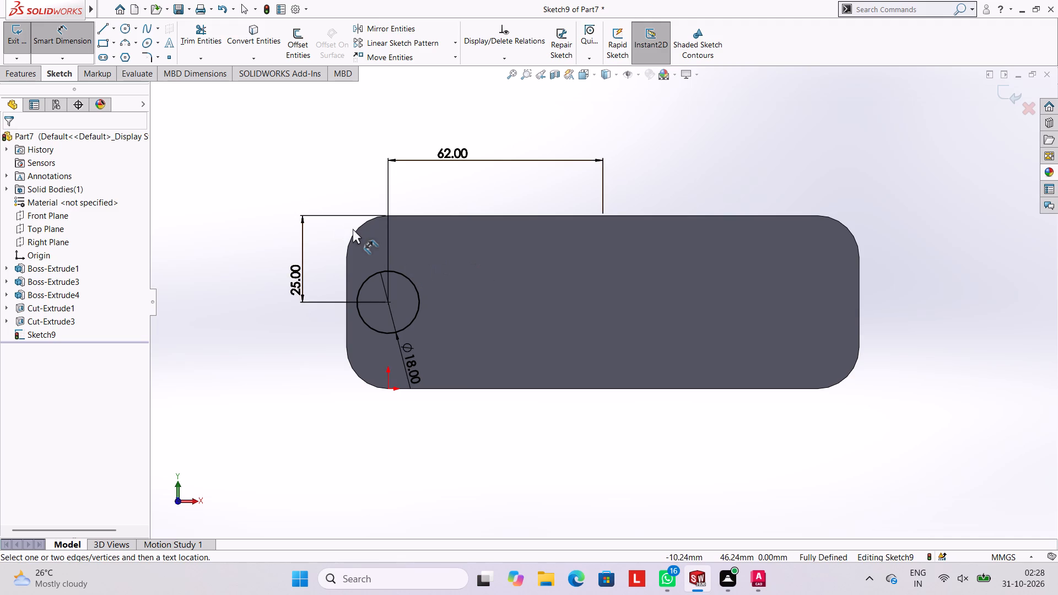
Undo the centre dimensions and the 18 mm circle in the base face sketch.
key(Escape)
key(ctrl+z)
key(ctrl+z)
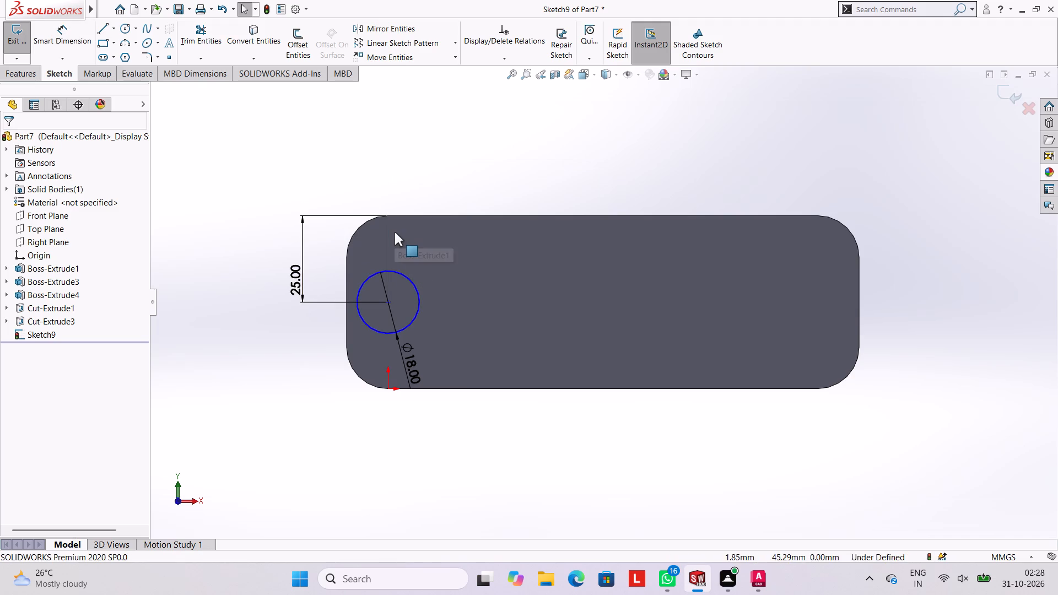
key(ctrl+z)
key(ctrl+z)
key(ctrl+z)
Close the empty sketch on the base block's large outer face.
middle_drag(353, 190, 484, 206)
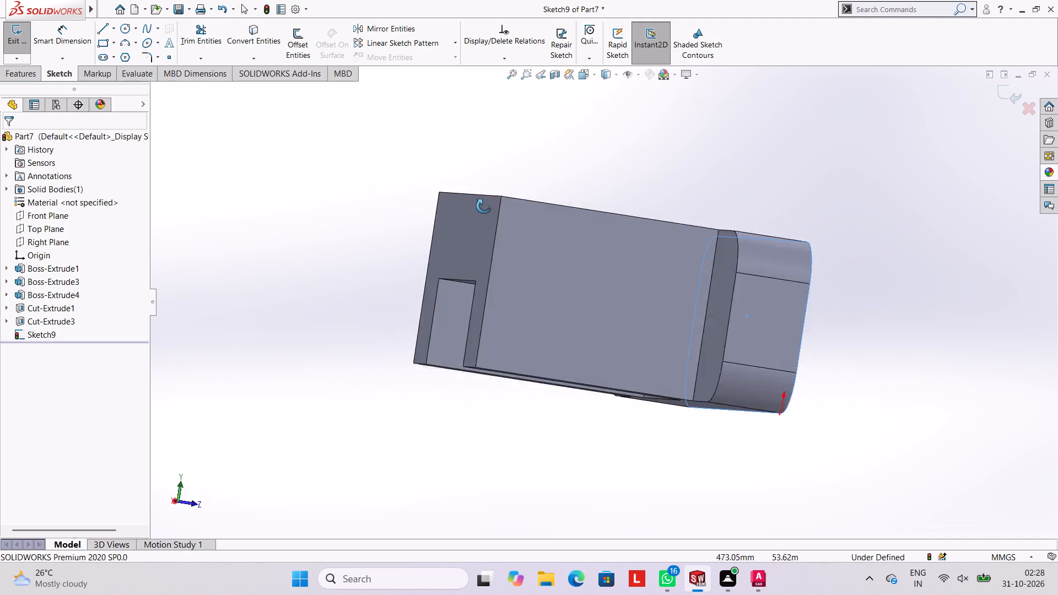
middle_drag(484, 206, 536, 198)
click(806, 278)
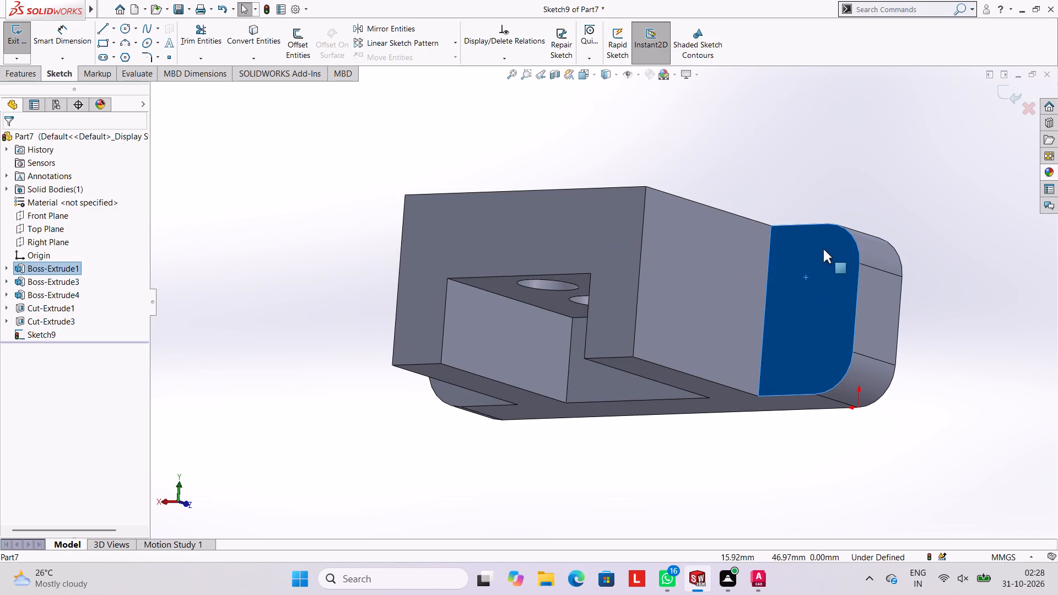
key(Escape)
key(Escape)
click(837, 294)
click(1007, 88)
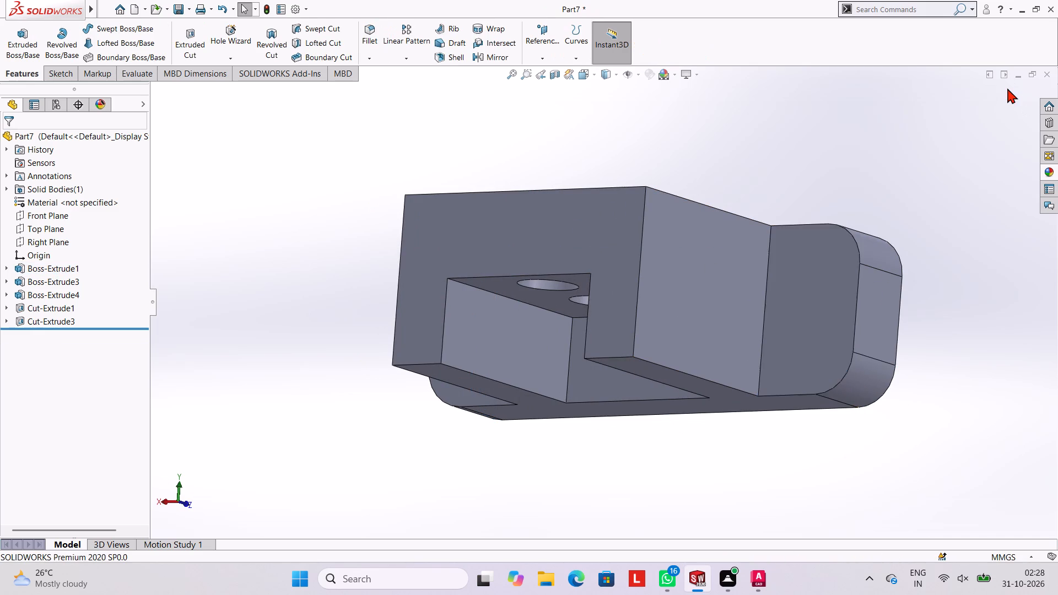
Start a sketch on the base's end flange face on the uprights' side and draw a 50 mm vertical line across the part's middle.
click(818, 280)
click(872, 251)
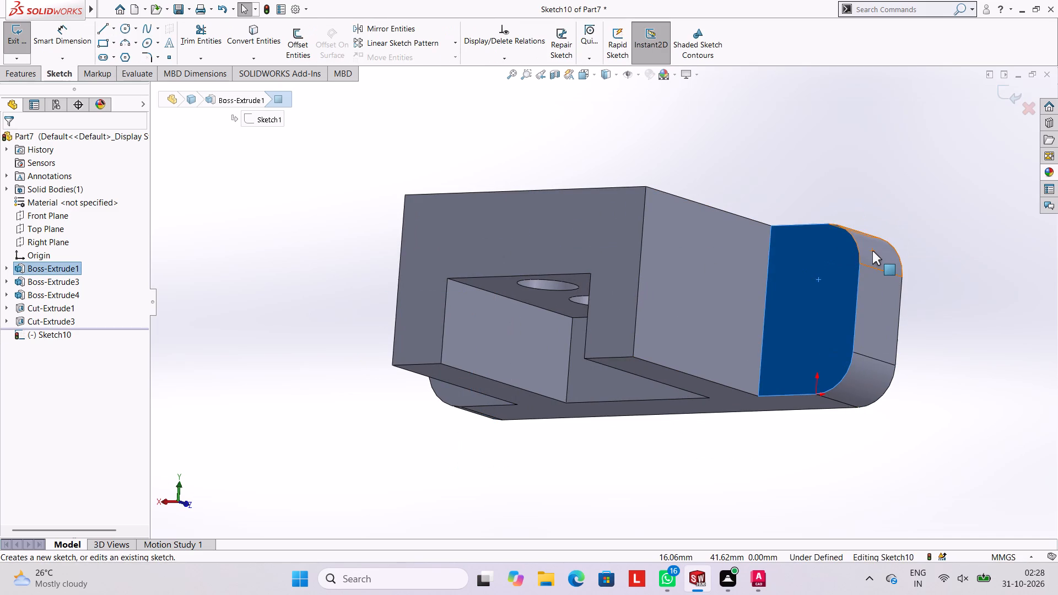
key(ctrl+8)
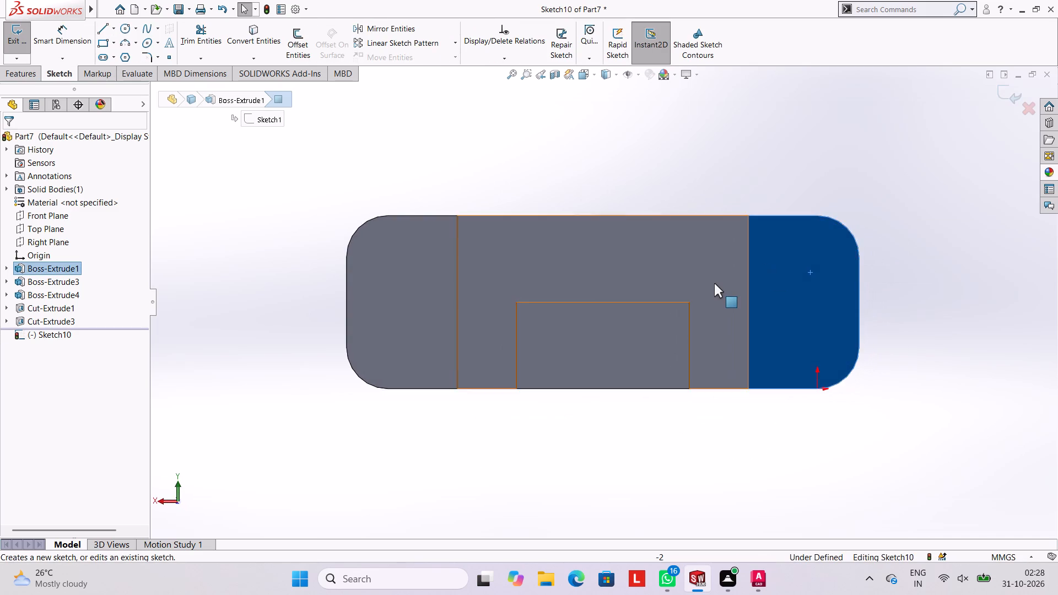
scroll(714, 283, up, 3)
scroll(687, 282, down, 1)
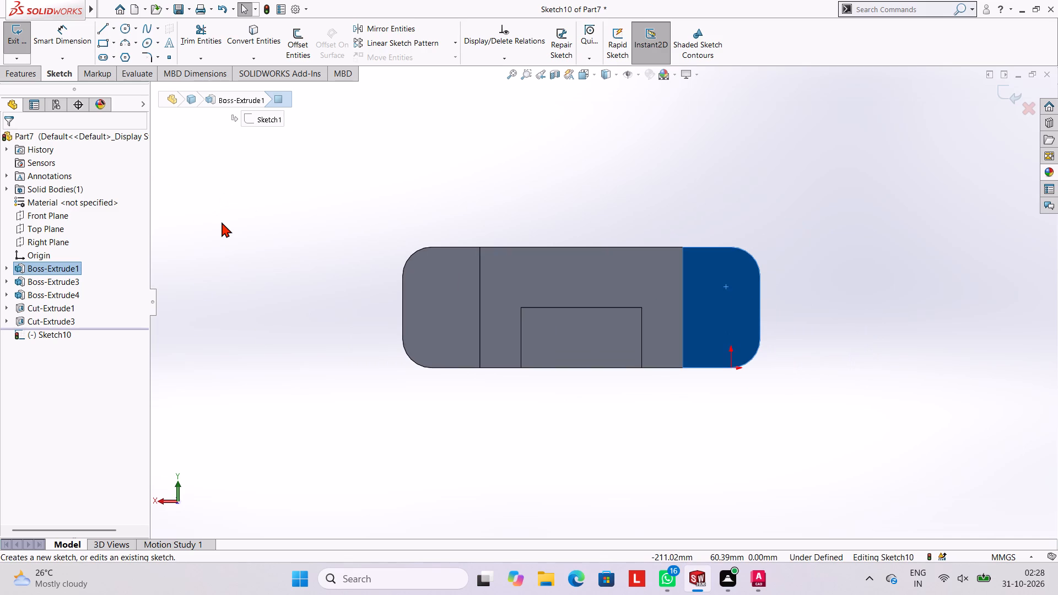
click(101, 30)
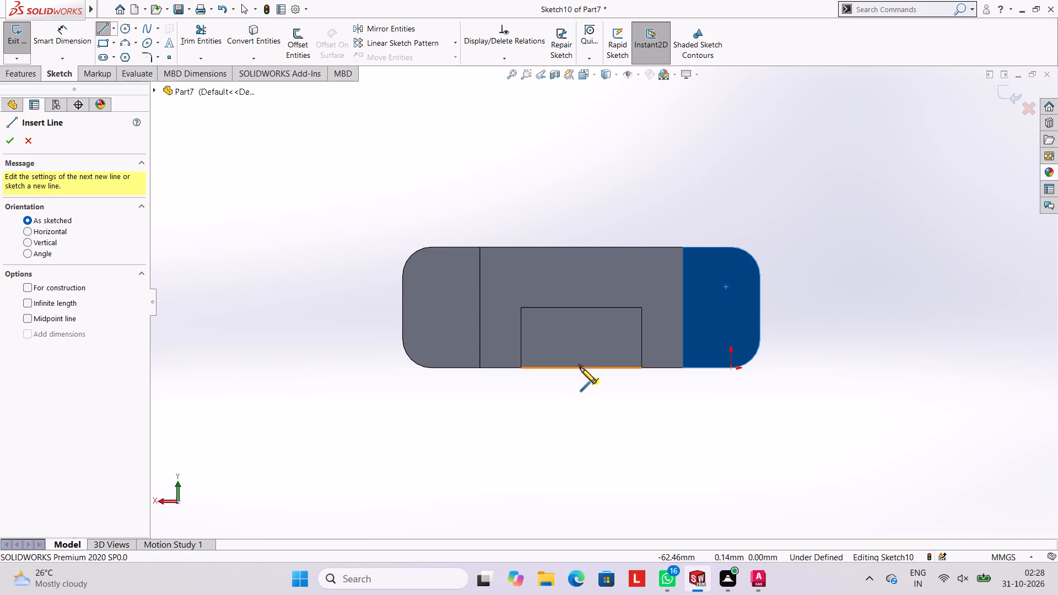
click(583, 369)
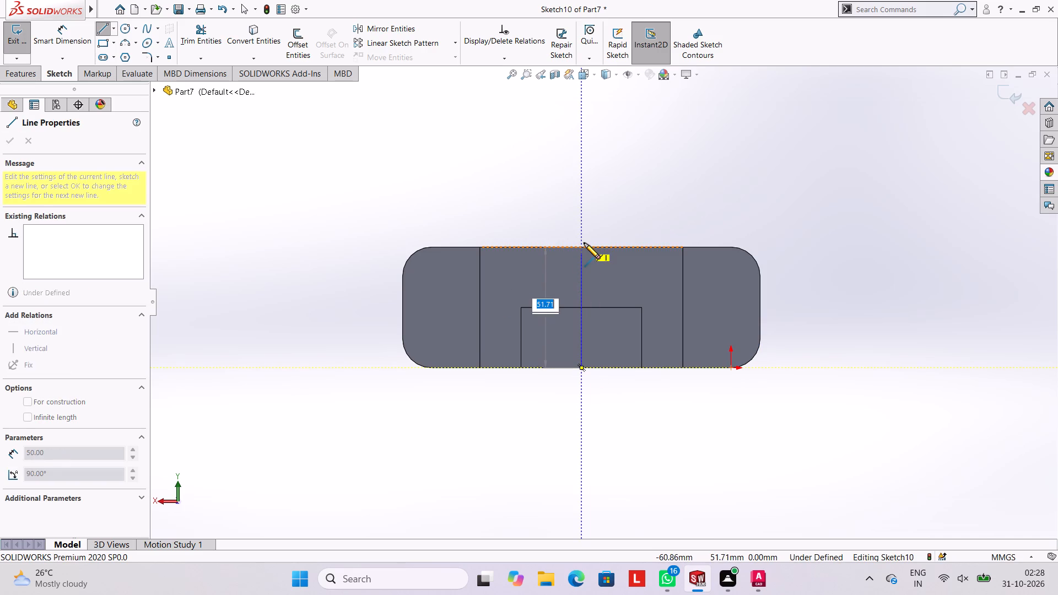
click(582, 246)
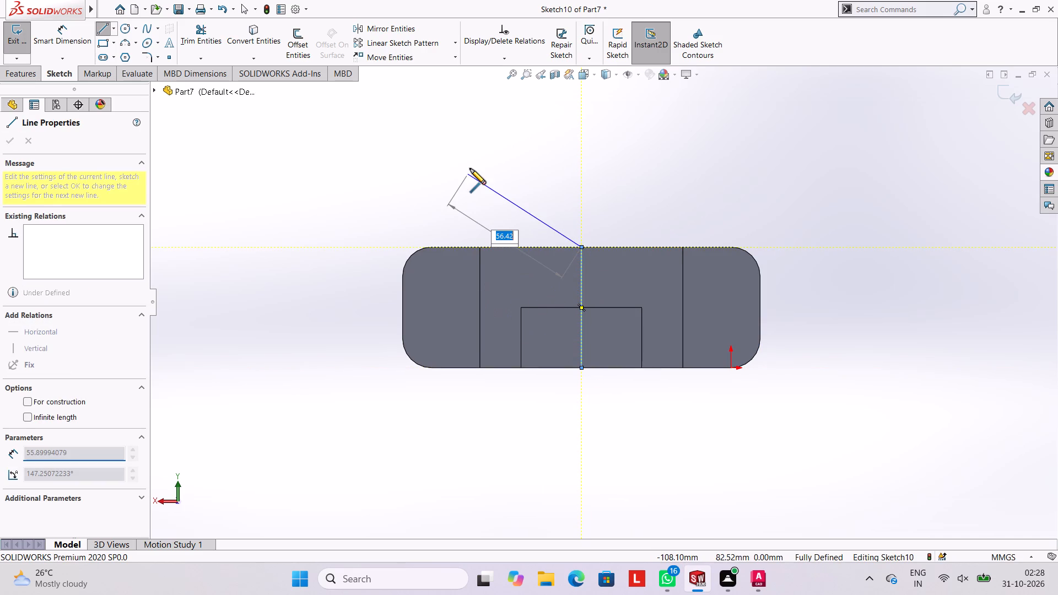
key(Escape)
key(Escape)
key(Escape)
Draw a 62 mm horizontal line from the vertical line's midpoint toward the flange nearest the sketch origin.
click(99, 30)
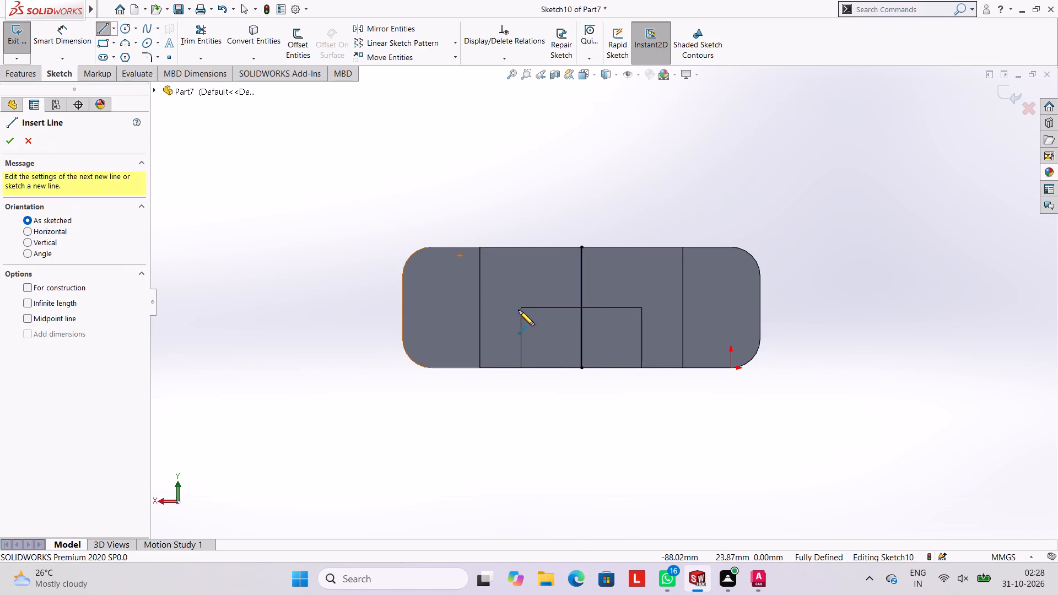
click(581, 307)
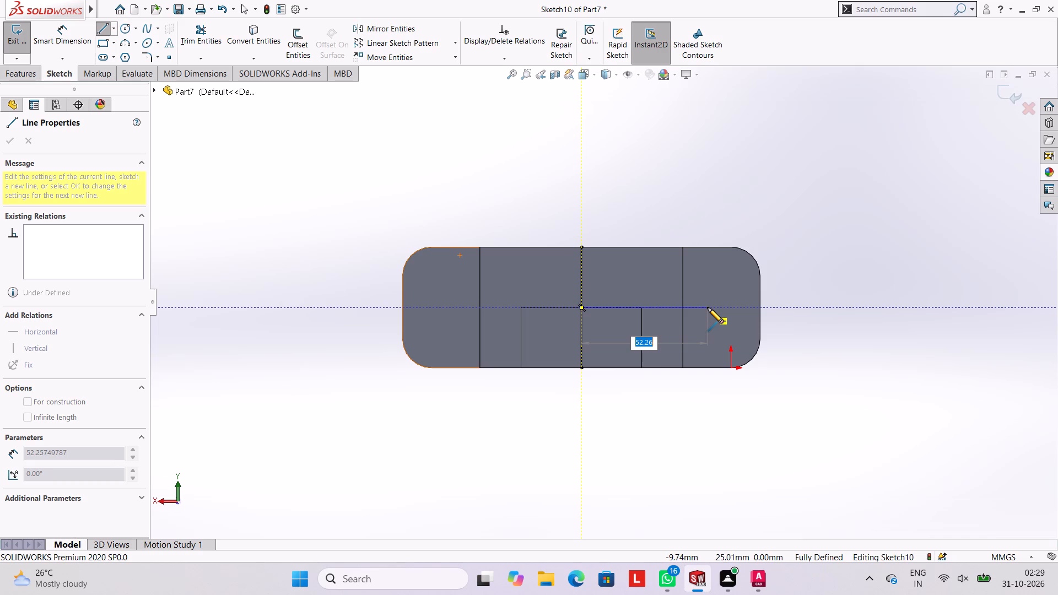
text(62)
key(Return)
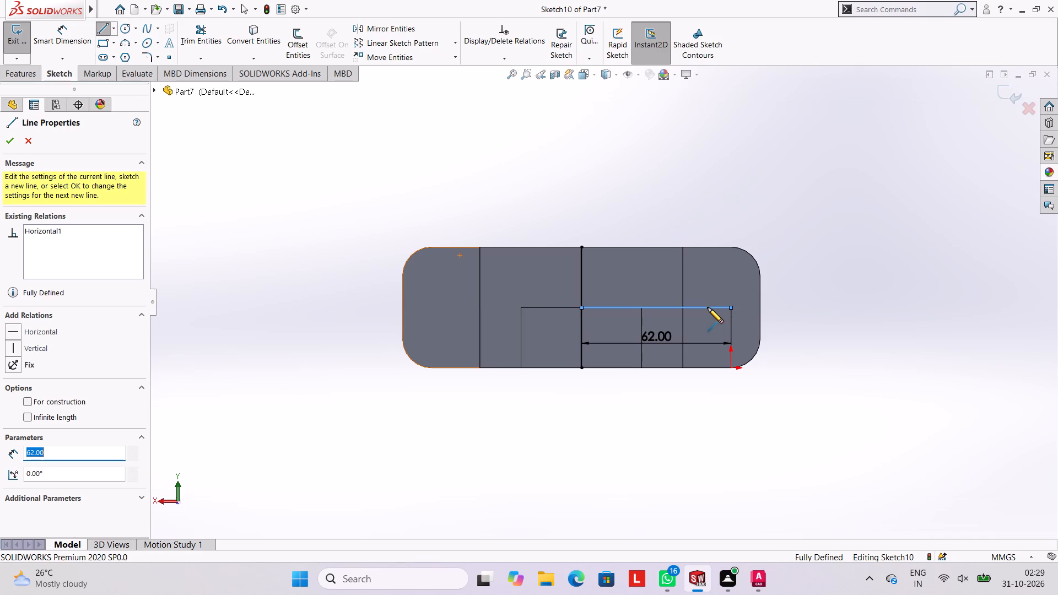
key(Escape)
key(Escape)
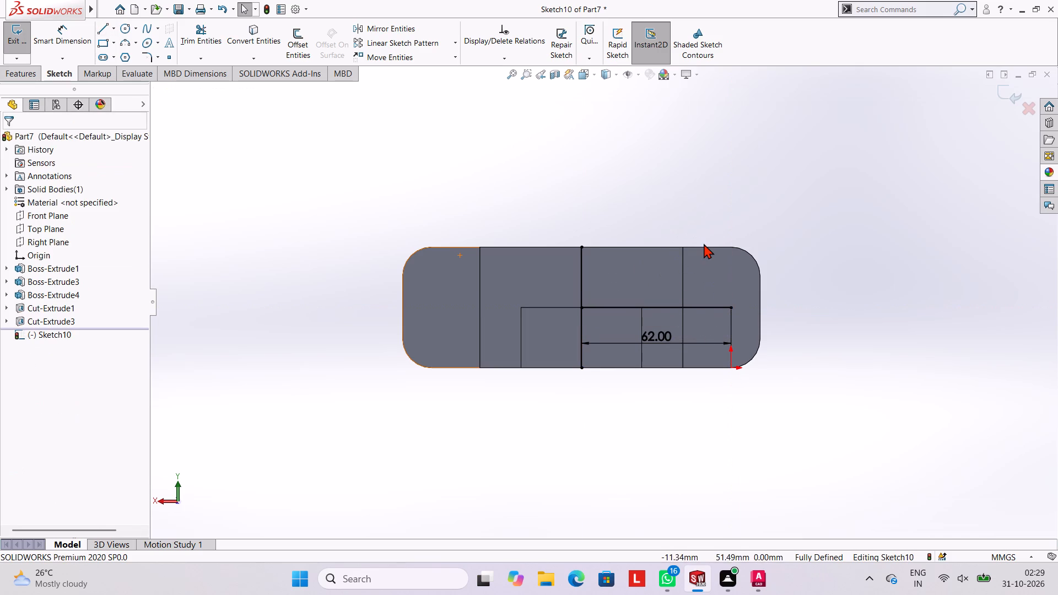
key(Escape)
key(Escape)
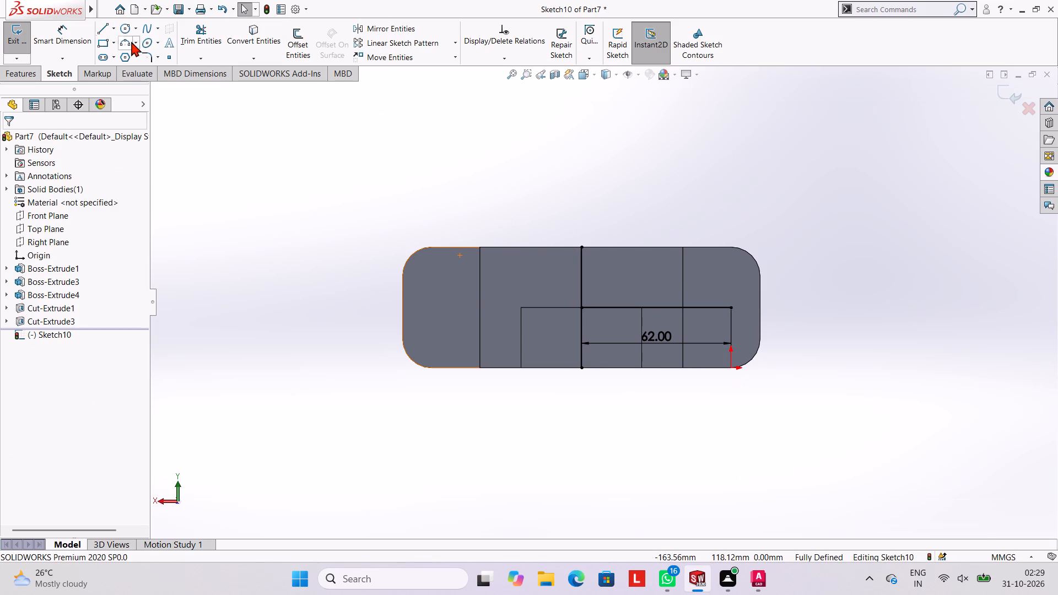
Draw an 18 mm diameter circle centred on the outer end of the 62 mm line.
click(123, 28)
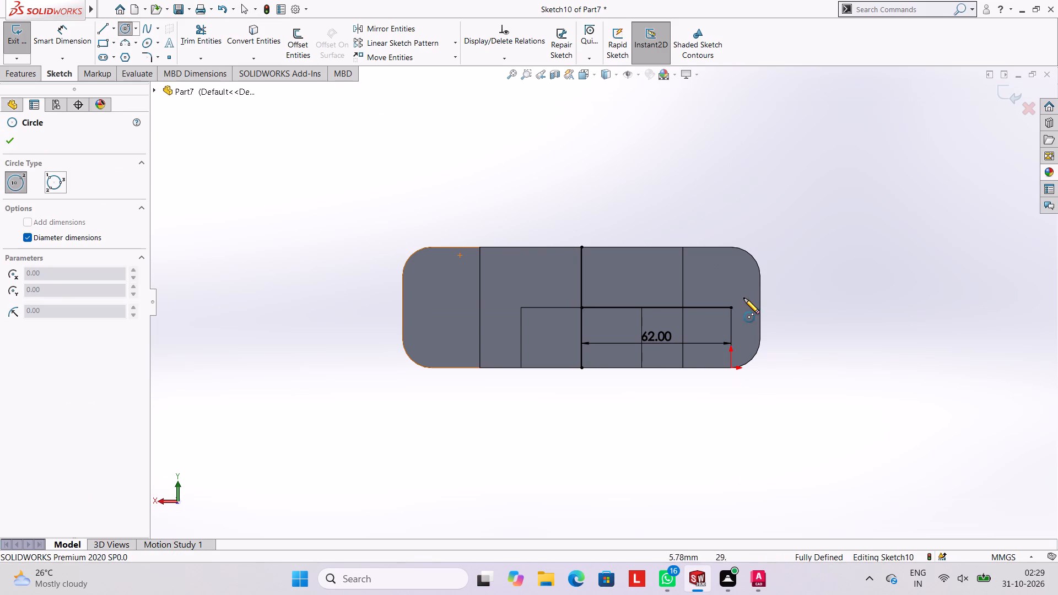
click(732, 307)
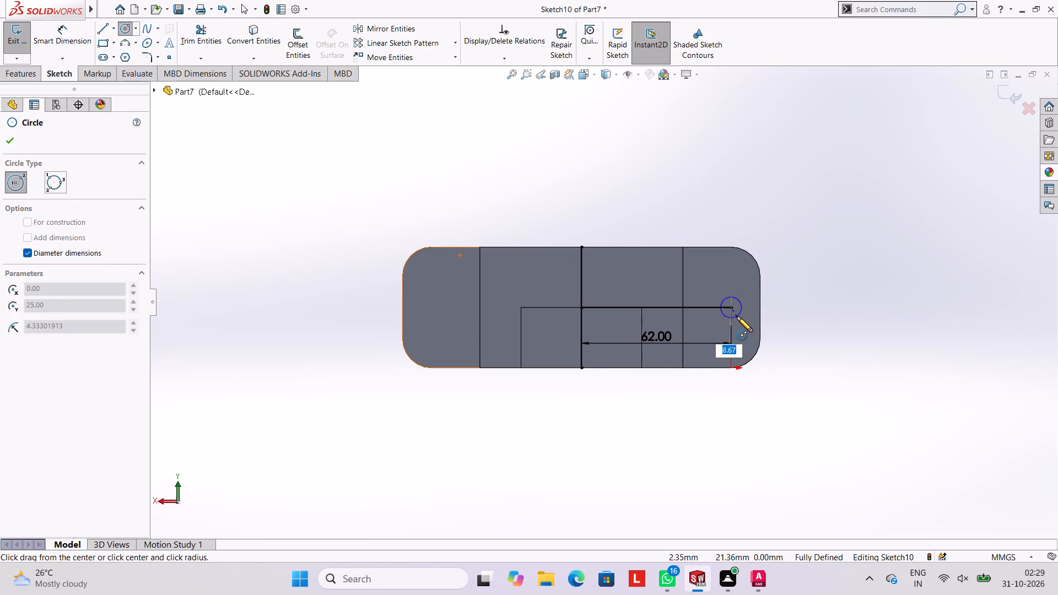
key(1)
key(8)
key(Return)
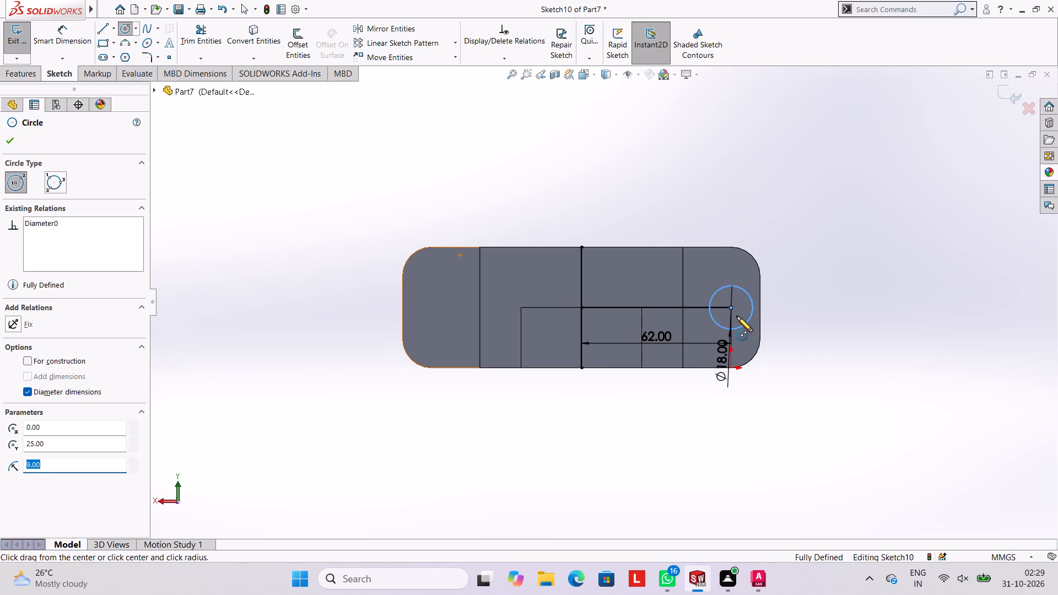
key(Escape)
key(Escape)
key(Escape)
key(Escape)
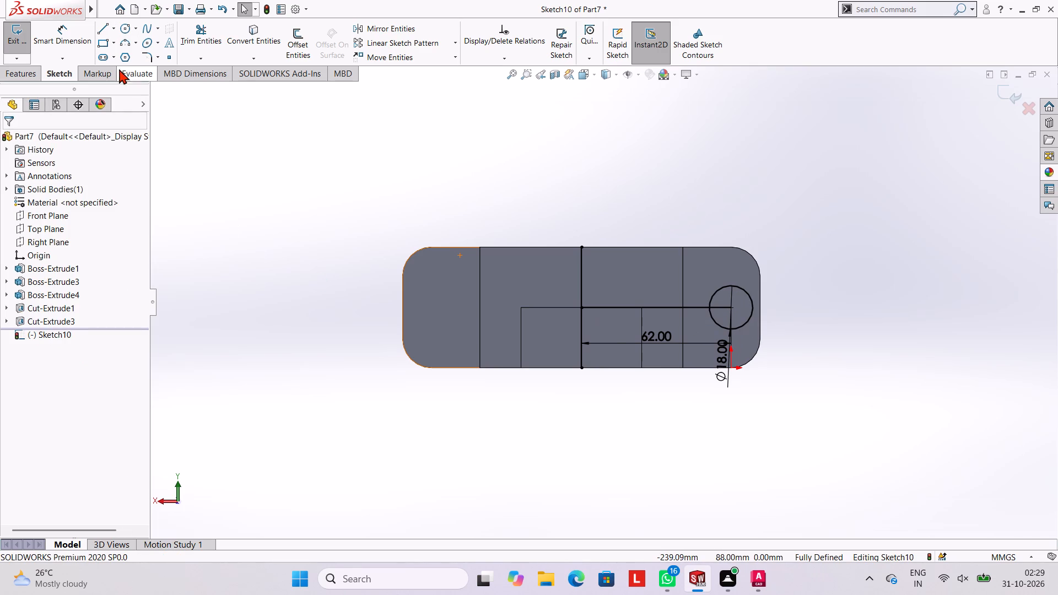
Draw a second 62 mm horizontal line from the vertical line's midpoint toward the opposite flange.
click(100, 26)
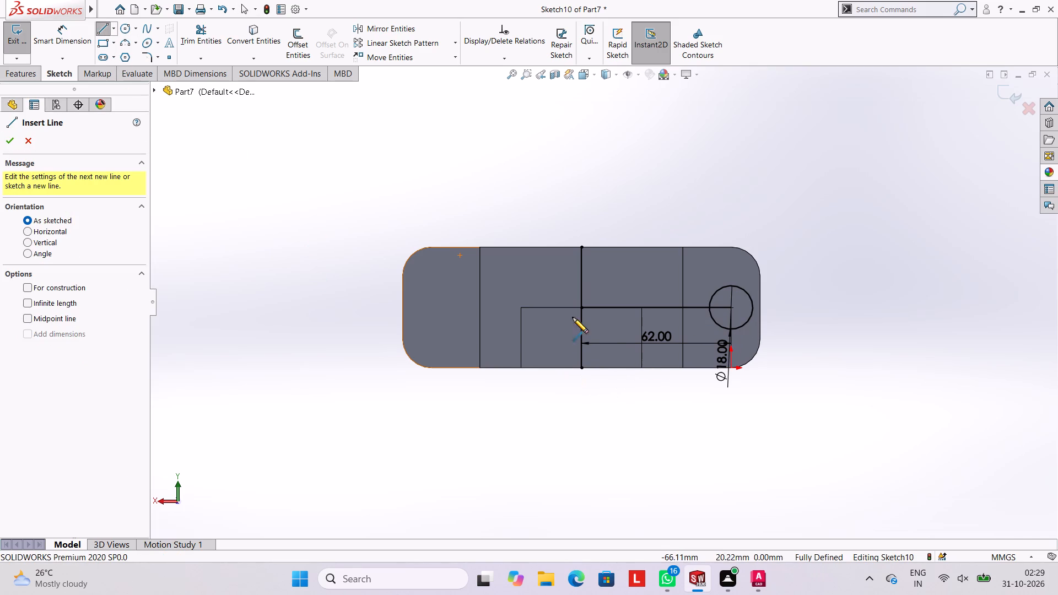
click(582, 307)
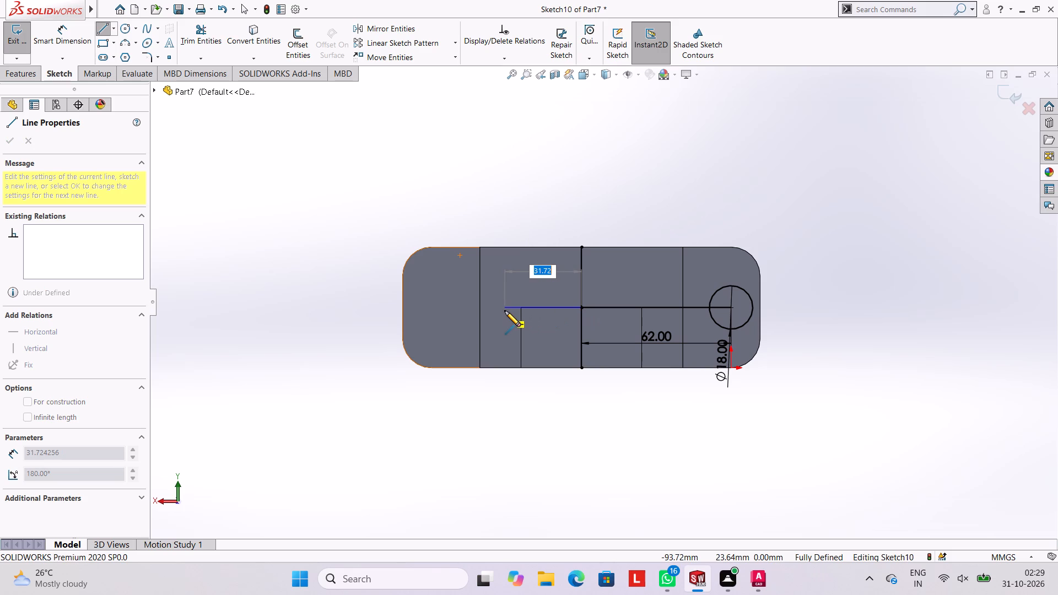
text(62)
key(Return)
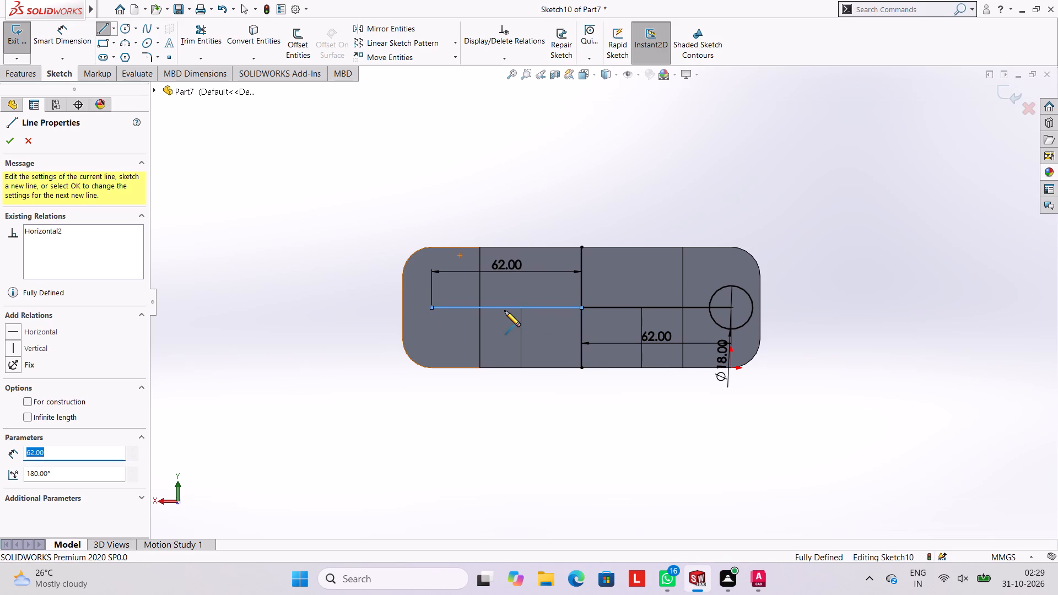
key(Escape)
key(Escape)
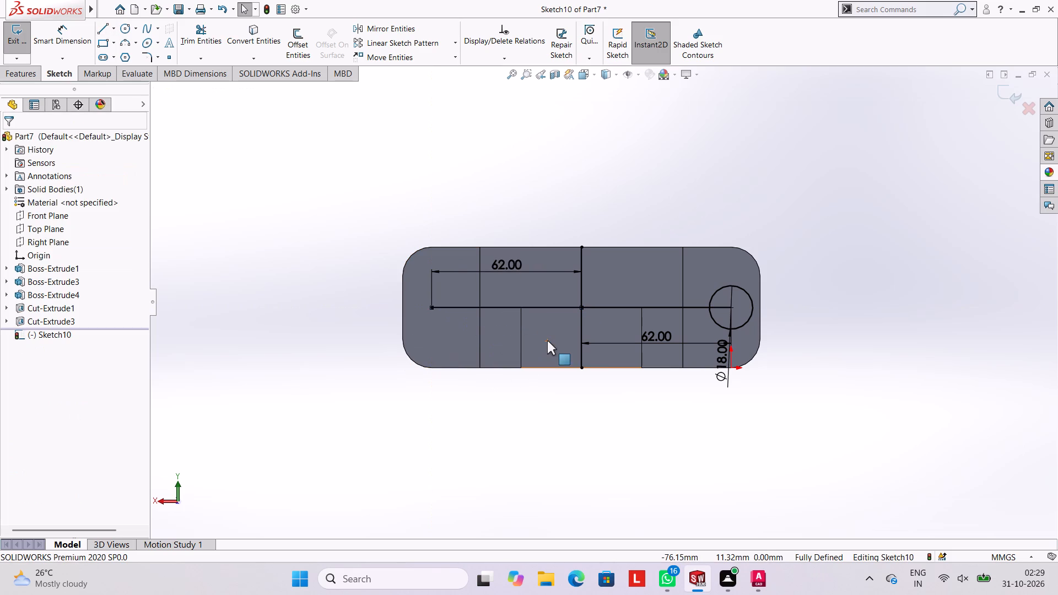
key(Escape)
key(Escape)
Draw an 18 mm diameter circle centred on the outer end of the second 62 mm line.
click(127, 24)
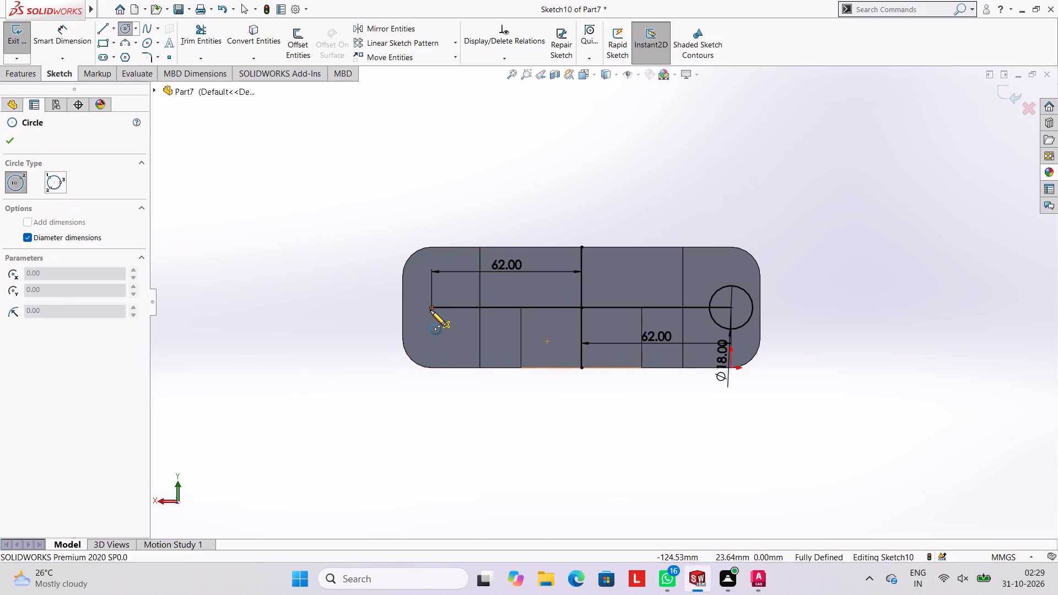
click(431, 310)
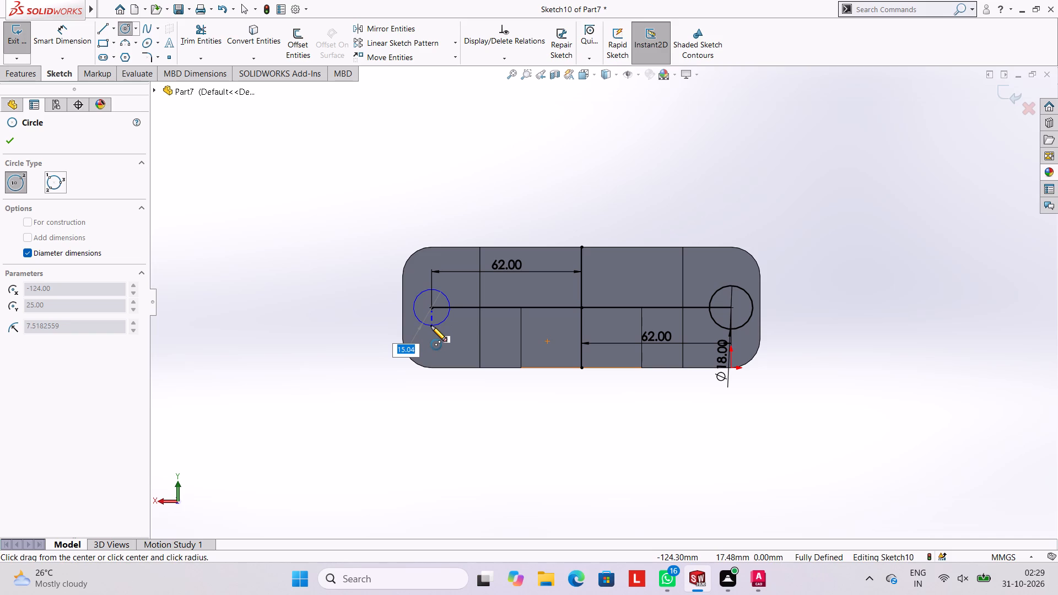
text(18)
key(Return)
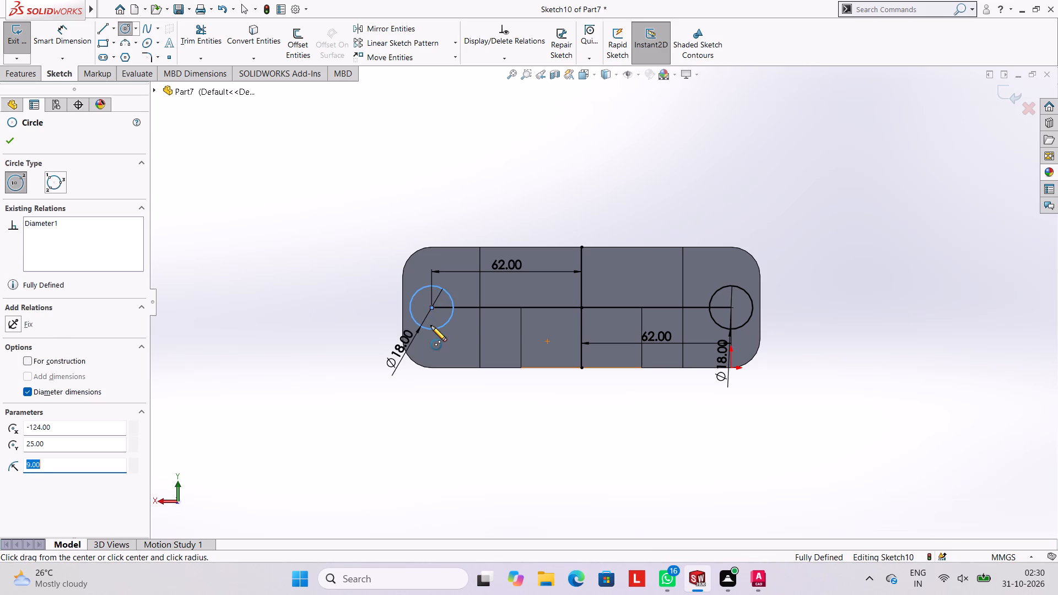
key(Escape)
key(Escape)
key(Escape)
key(Escape)
key(Escape)
key(Escape)
key(Escape)
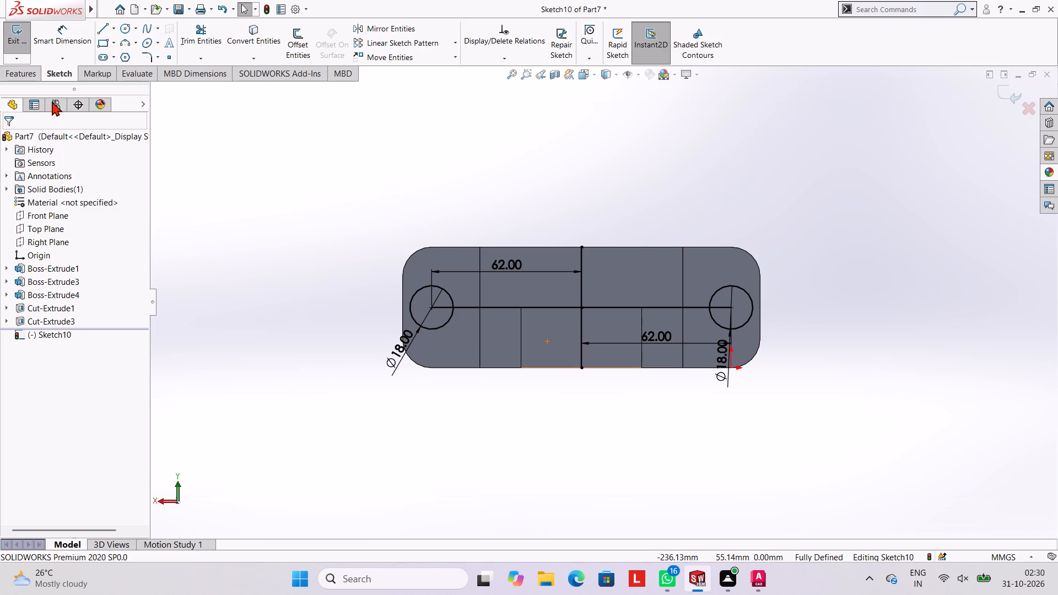
Extrude-cut both 18 mm circles 10 mm deep into the base's end flanges.
click(29, 71)
click(195, 46)
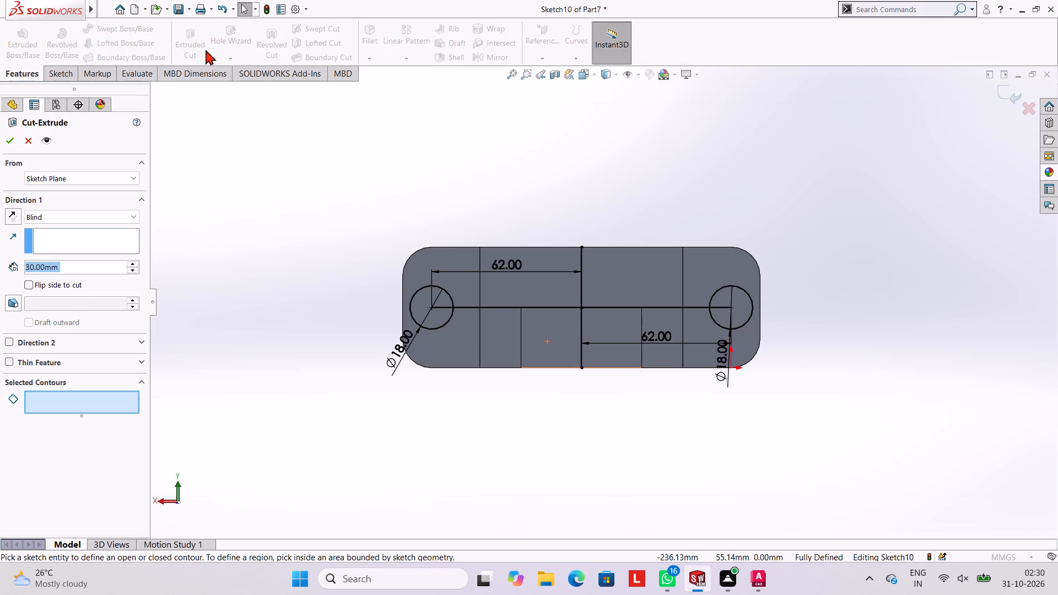
click(416, 302)
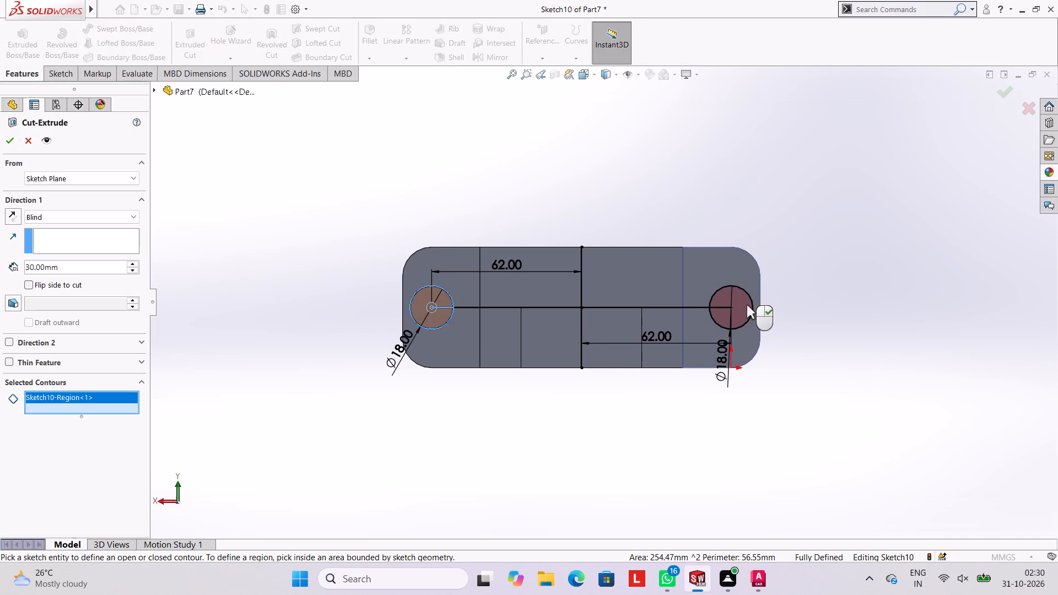
click(742, 304)
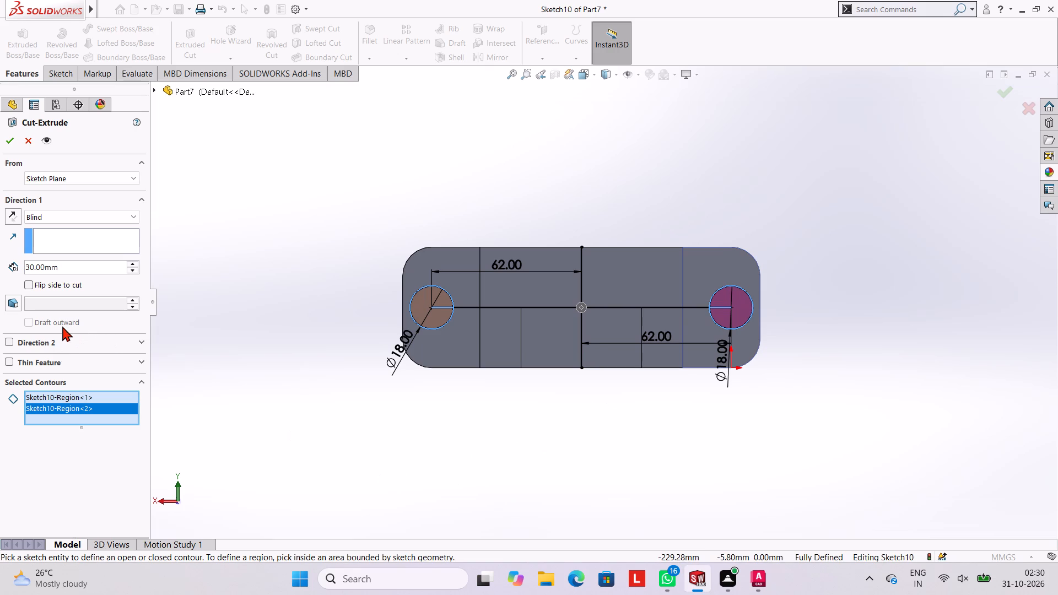
click(74, 259)
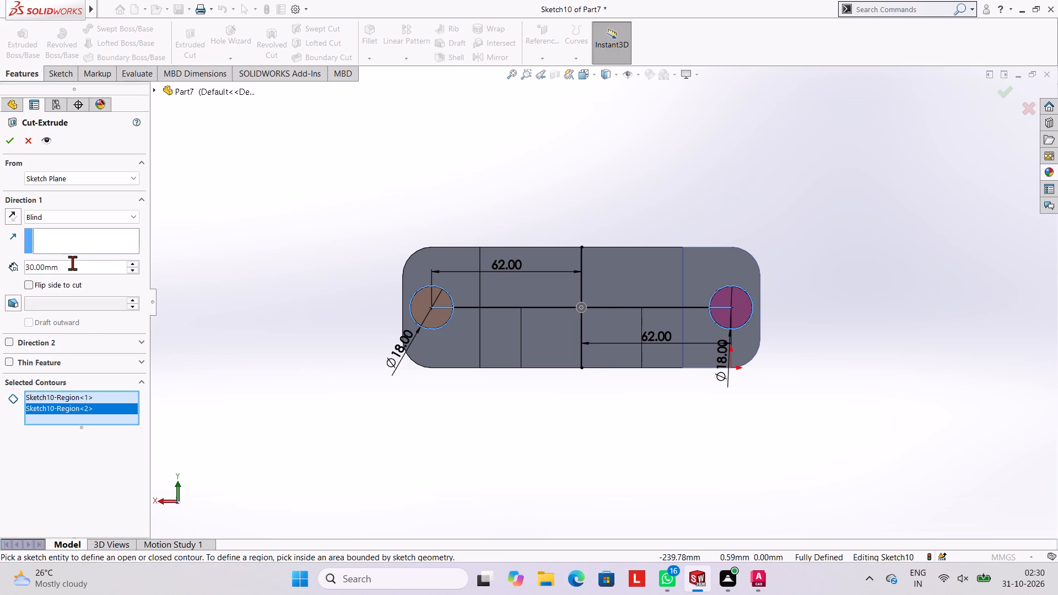
click(72, 263)
key(BackSpace)
key(BackSpace)
key(BackSpace)
key(BackSpace)
key(BackSpace)
key(BackSpace)
key(BackSpace)
key(BackSpace)
key(BackSpace)
key(BackSpace)
key(BackSpace)
key(BackSpace)
key(BackSpace)
key(BackSpace)
key(BackSpace)
key(BackSpace)
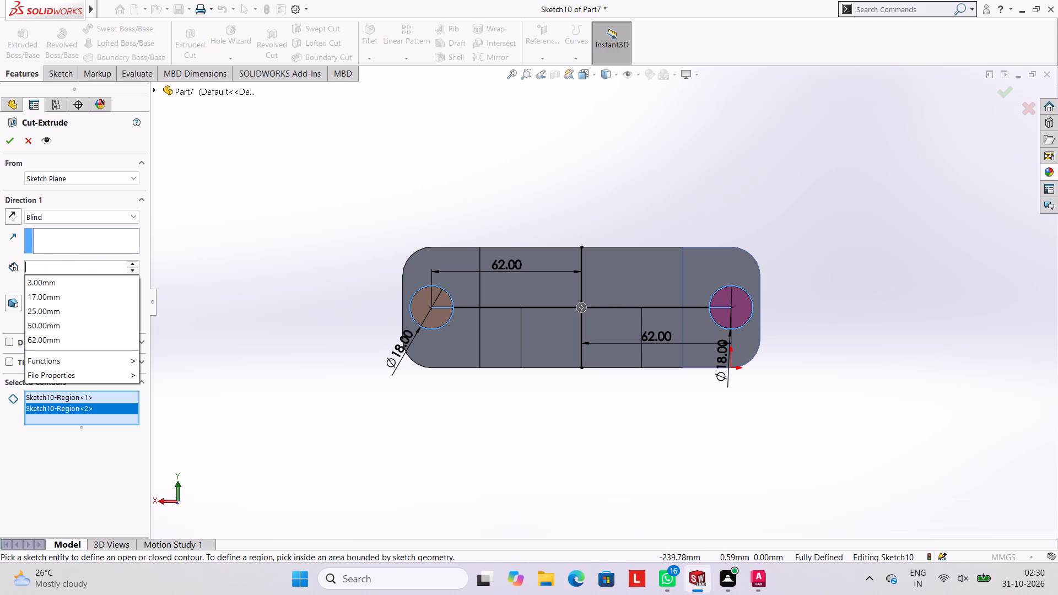
text(10)
key(Return)
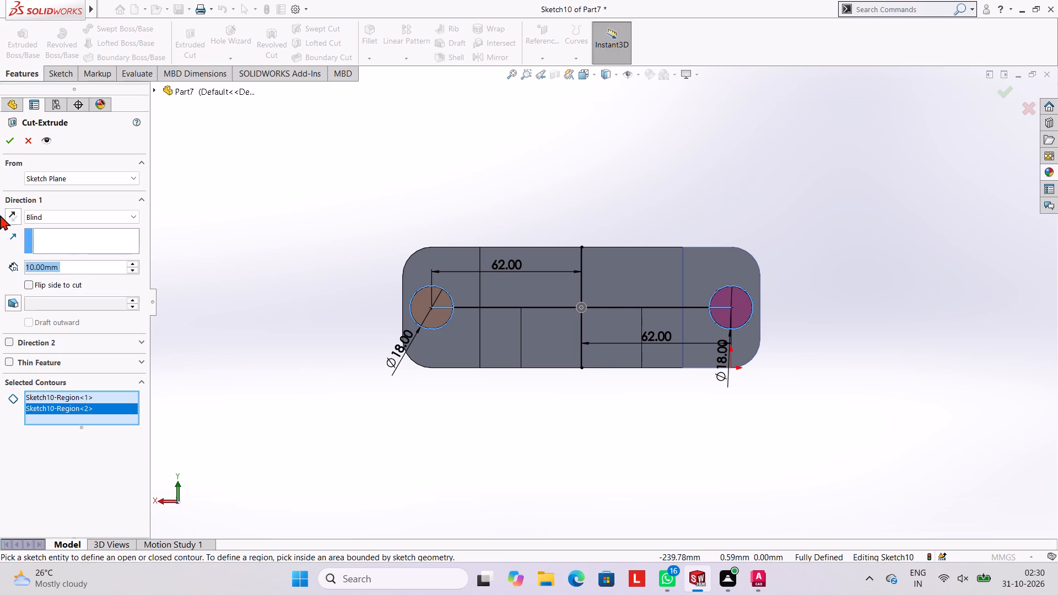
click(8, 137)
click(369, 230)
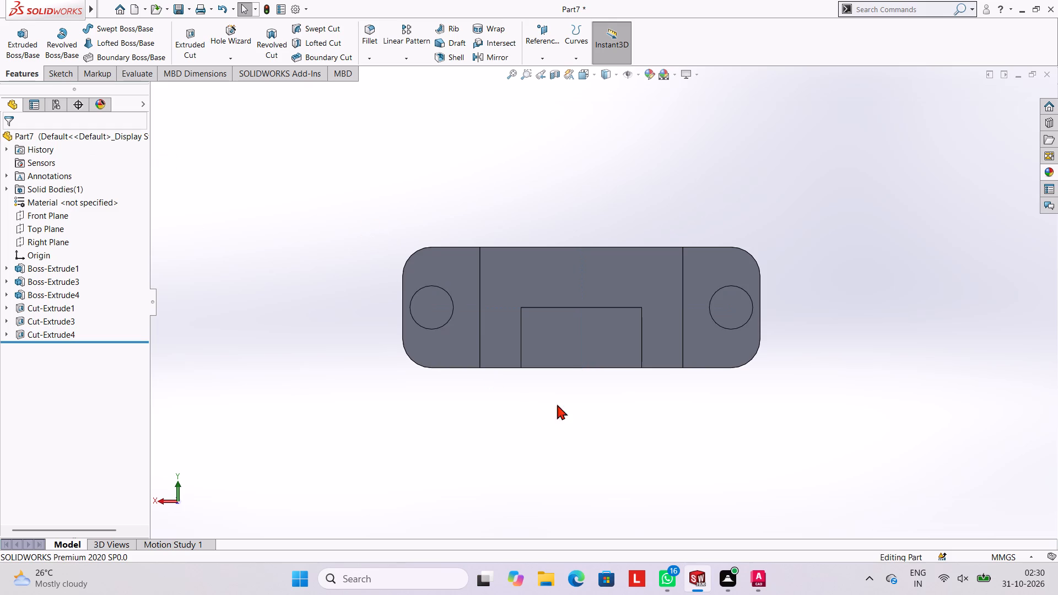
Start a sketch on the floor of the 18 mm hole nearest the origin and draw a concentric 13 mm diameter circle.
middle_drag(575, 411, 558, 283)
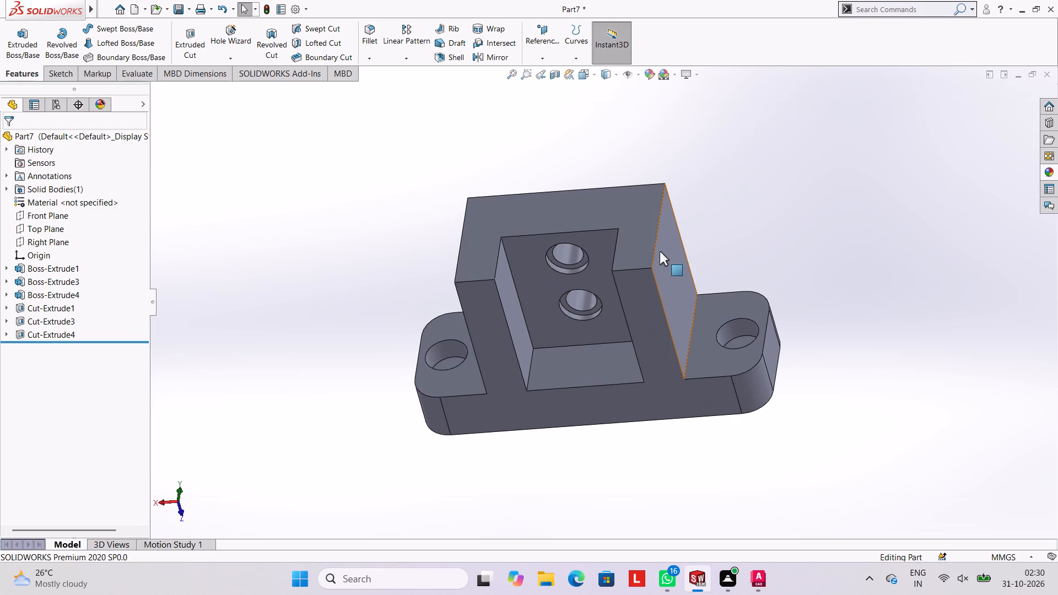
middle_drag(715, 232, 720, 254)
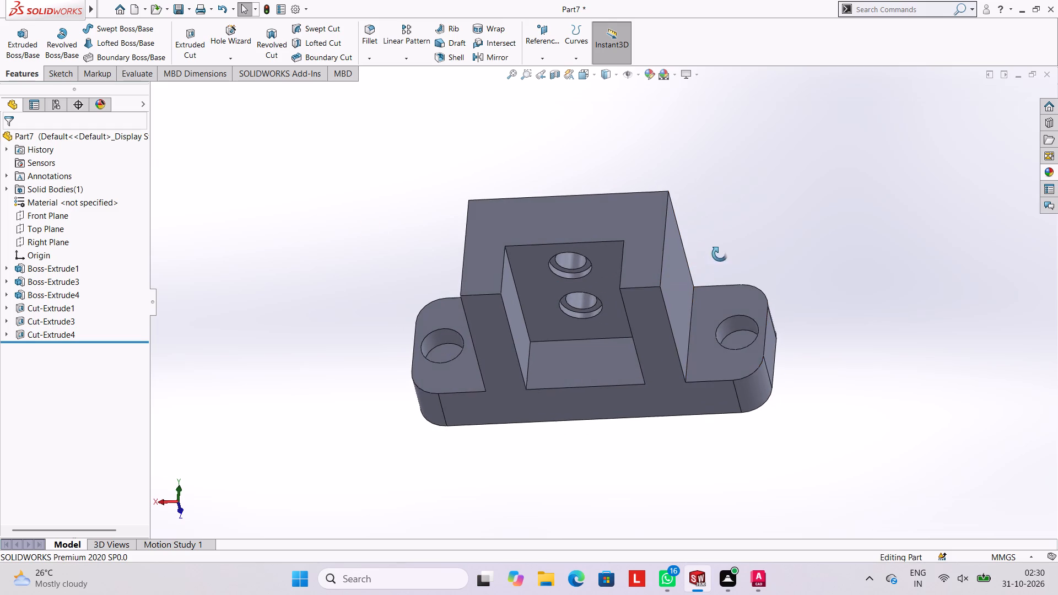
middle_drag(720, 254, 721, 268)
click(737, 334)
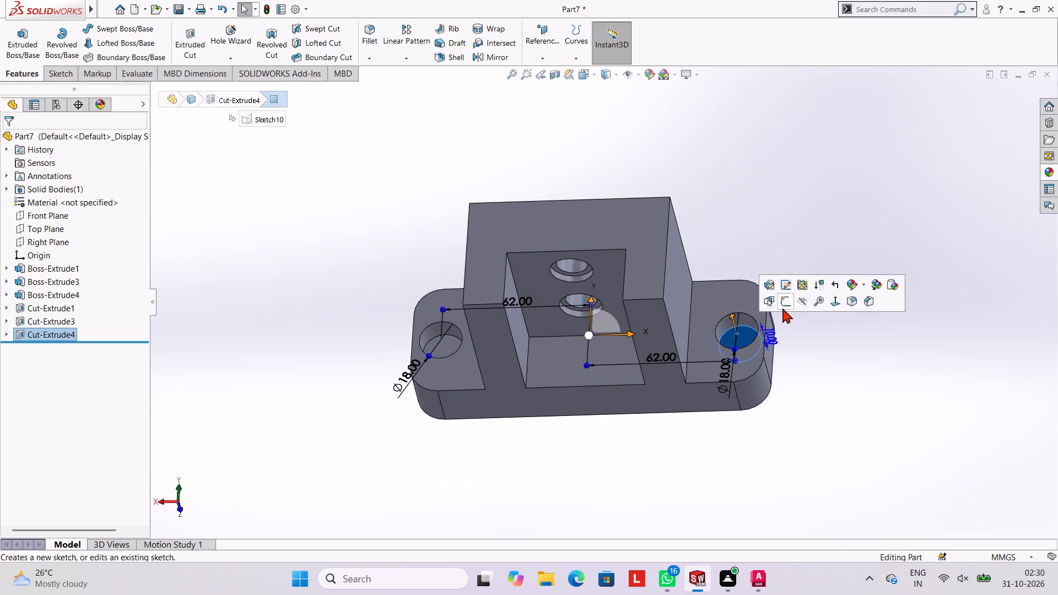
click(782, 304)
key(ctrl+8)
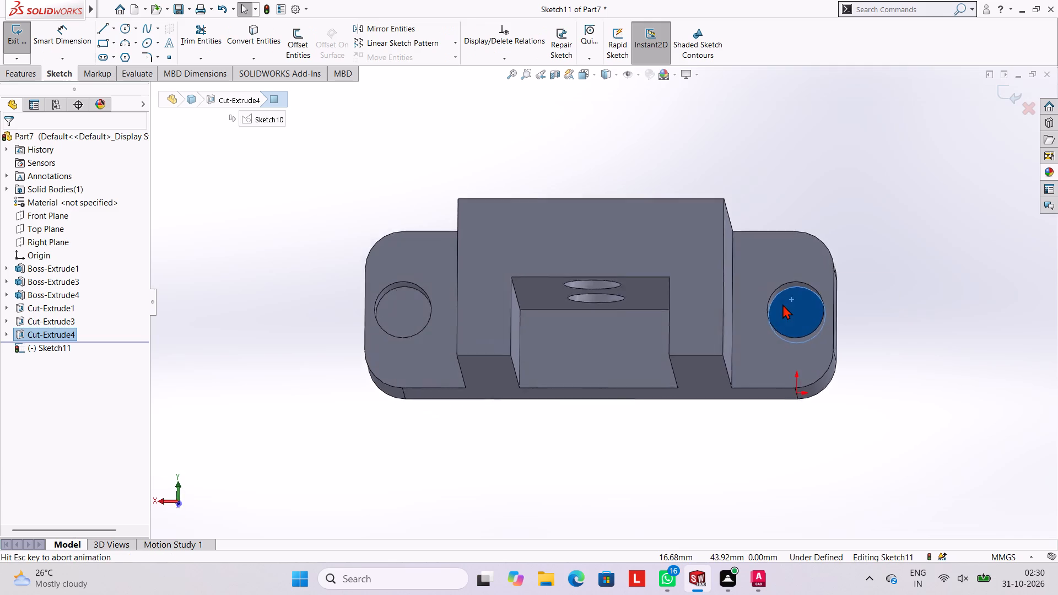
scroll(786, 287, up, 2)
scroll(788, 286, down, 2)
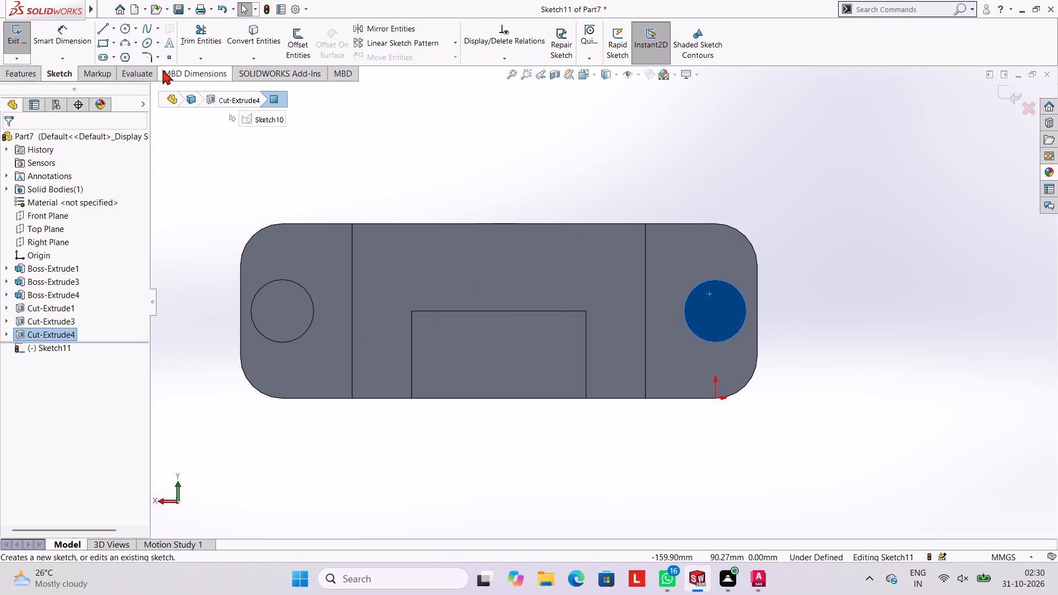
click(126, 31)
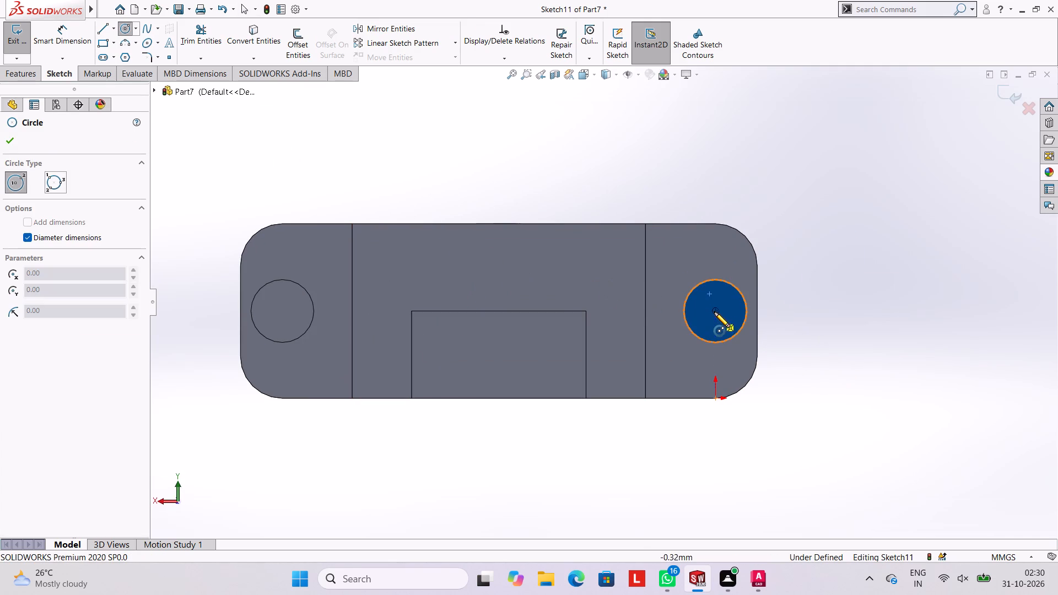
click(715, 312)
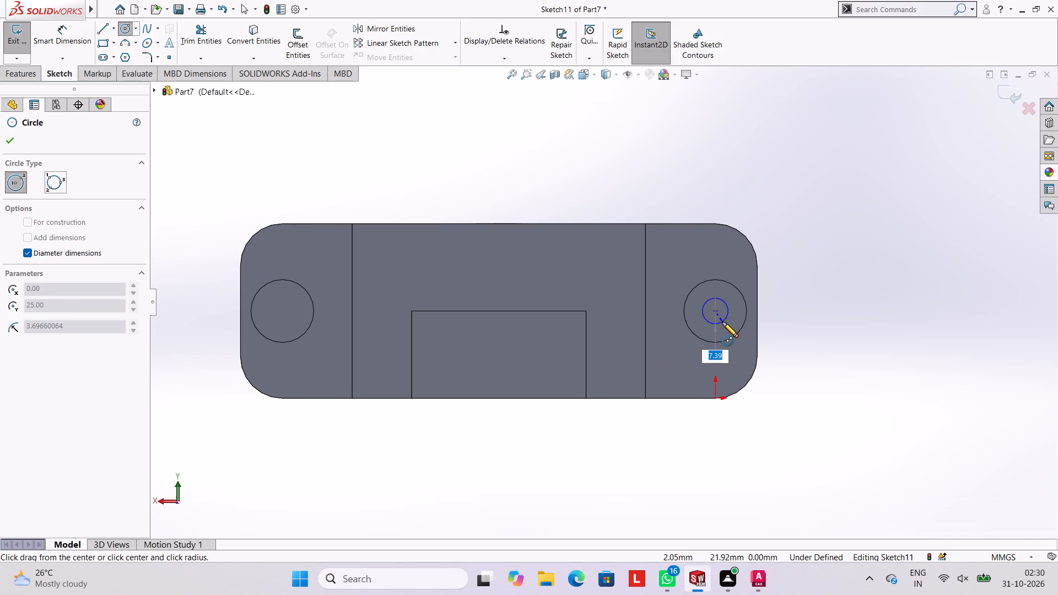
text(13)
key(Return)
key(Escape)
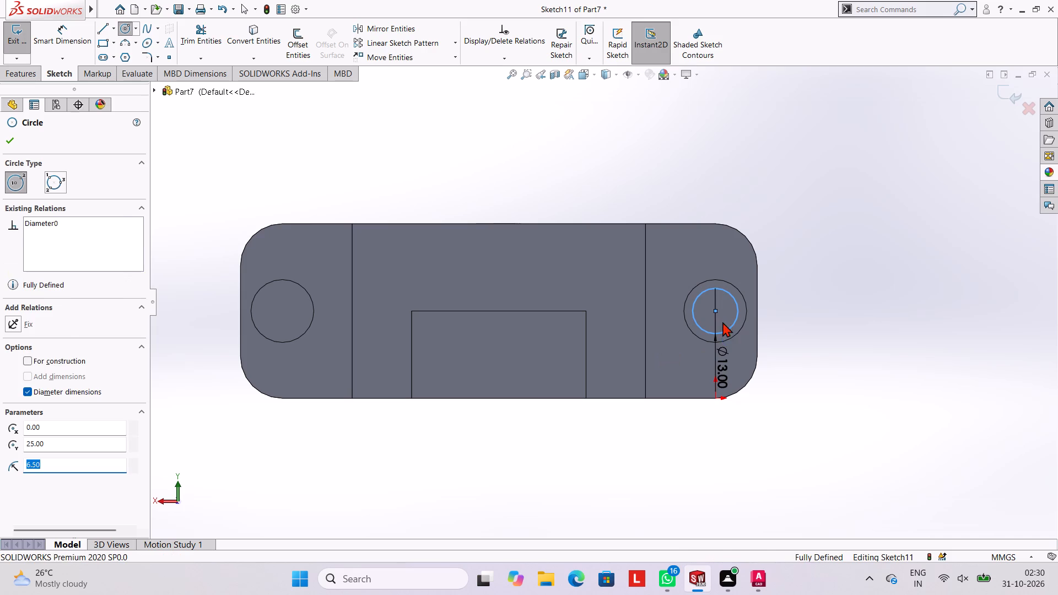
key(Escape)
key(Escape)
key(Escape)
Draw a 13 mm diameter circle concentric with the 18 mm hole in the opposite flange.
click(121, 22)
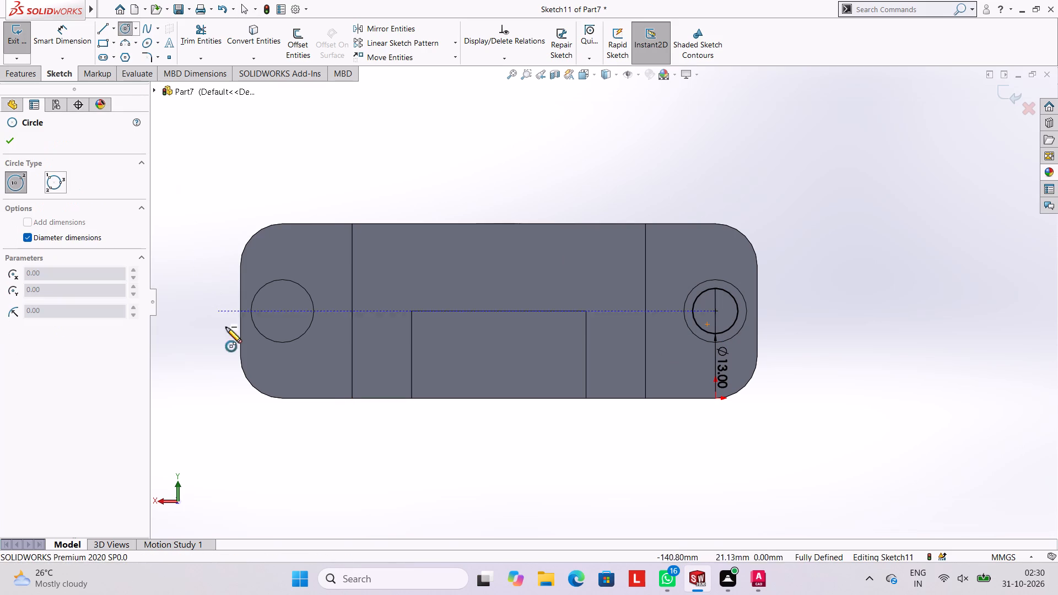
click(280, 309)
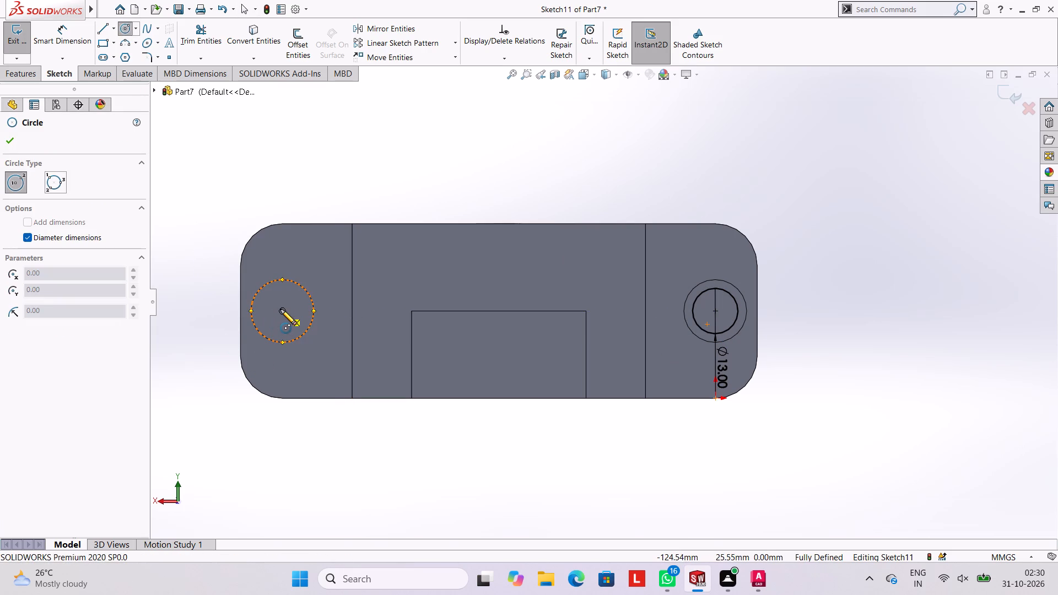
text(13)
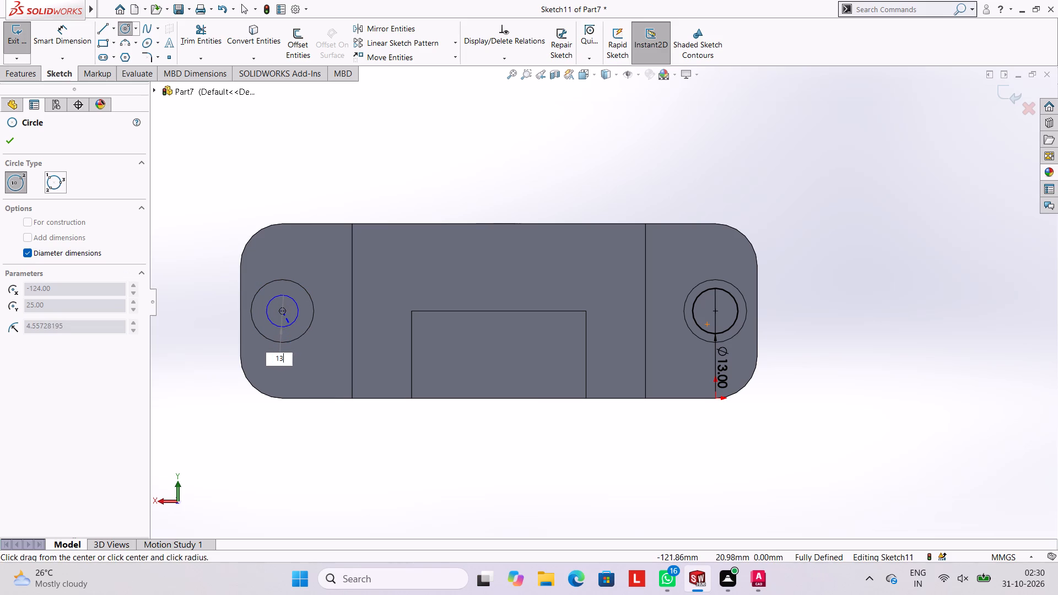
key(Return)
key(Escape)
key(Escape)
key(Escape)
key(Escape)
key(Escape)
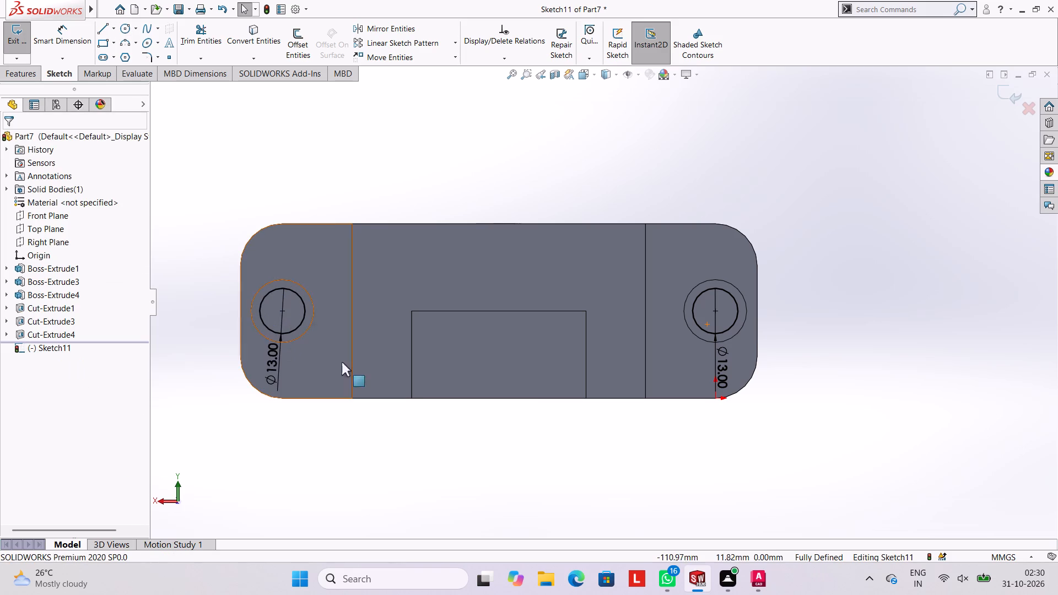
Extrude-cut both 13 mm circles with a blind depth of 15 mm through the base flanges.
click(31, 77)
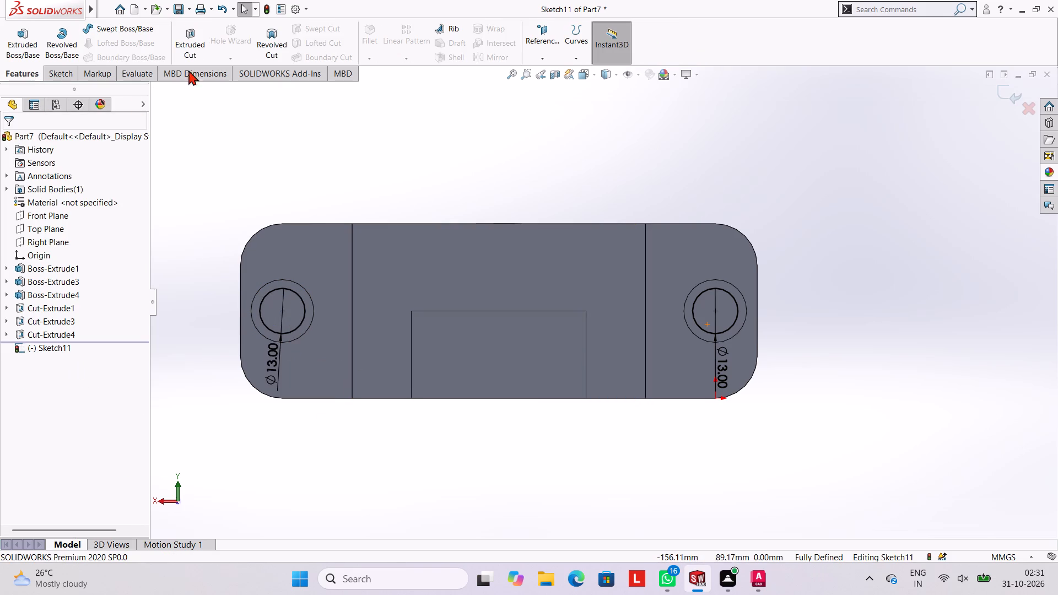
click(196, 29)
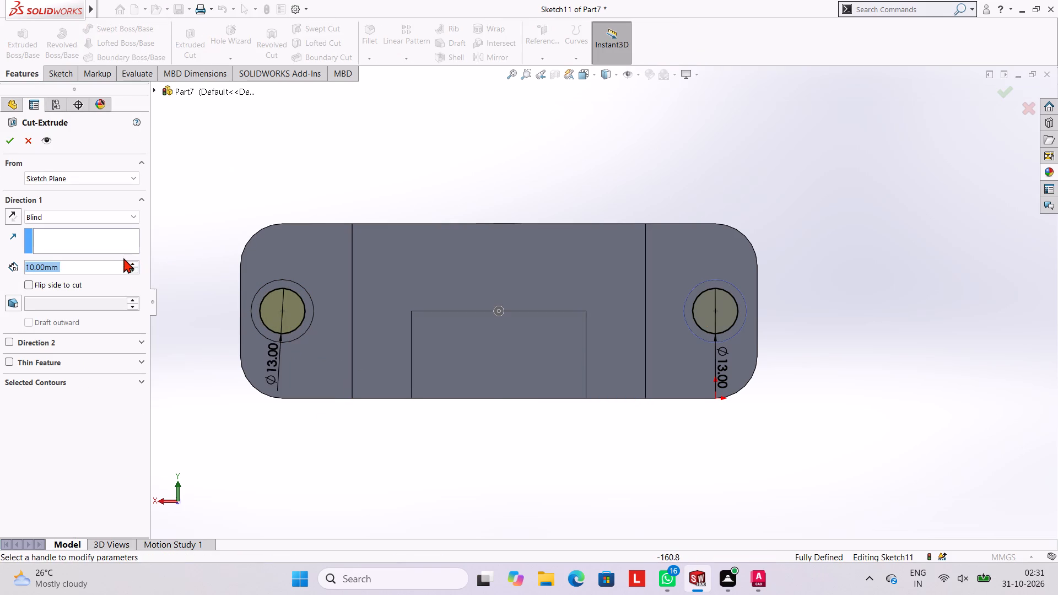
scroll(541, 479, down, 1)
middle_drag(531, 450, 637, 277)
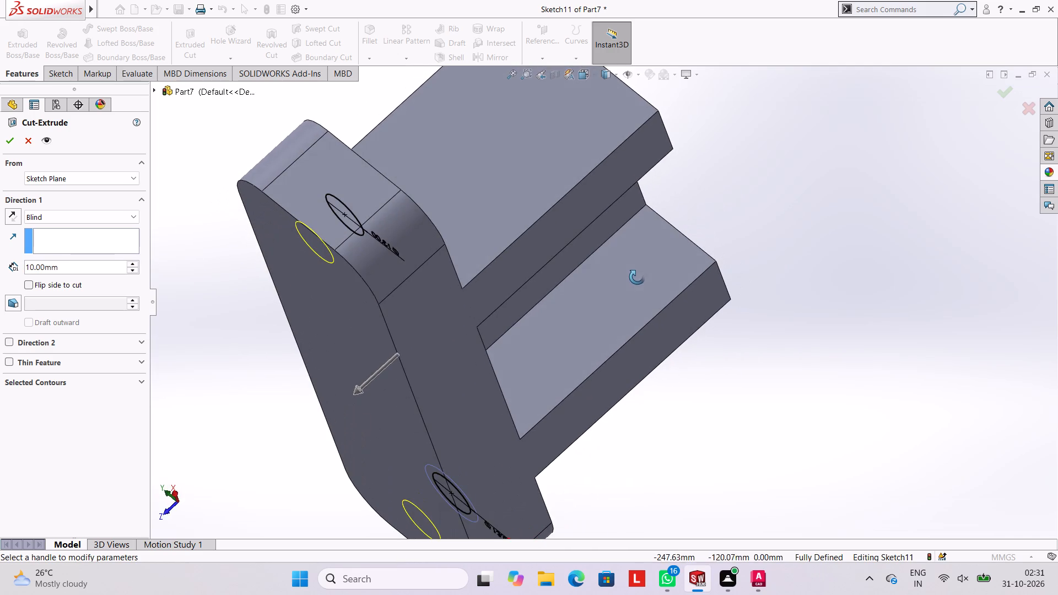
middle_drag(637, 277, 636, 277)
click(100, 268)
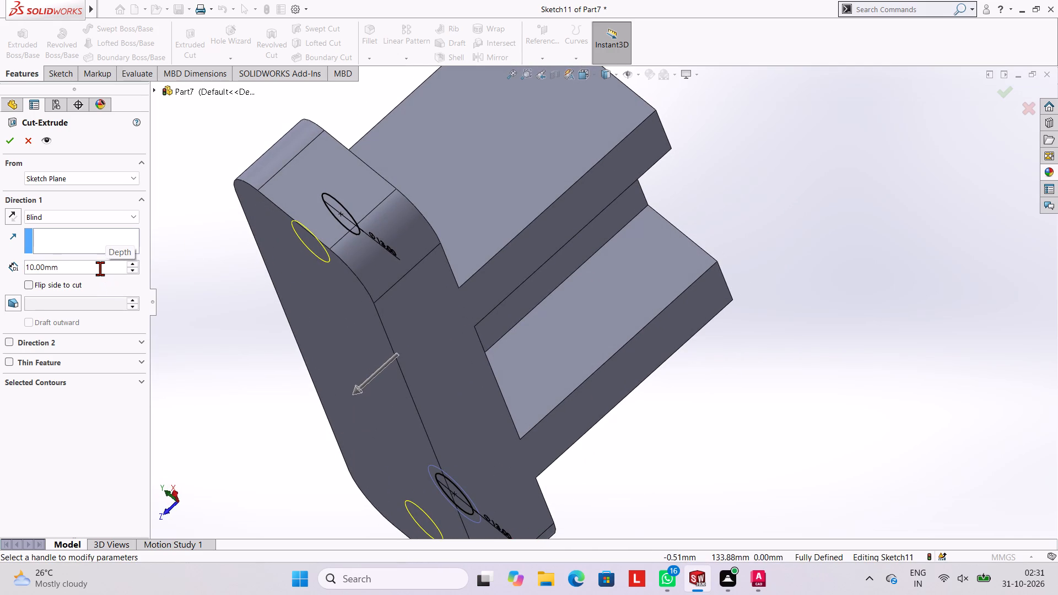
key(BackSpace)
key(BackSpace)
key(BackSpace)
key(BackSpace)
key(BackSpace)
key(BackSpace)
key(BackSpace)
key(BackSpace)
key(BackSpace)
key(BackSpace)
key(BackSpace)
key(BackSpace)
key(BackSpace)
key(BackSpace)
key(BackSpace)
key(BackSpace)
key(BackSpace)
text(15)
key(Return)
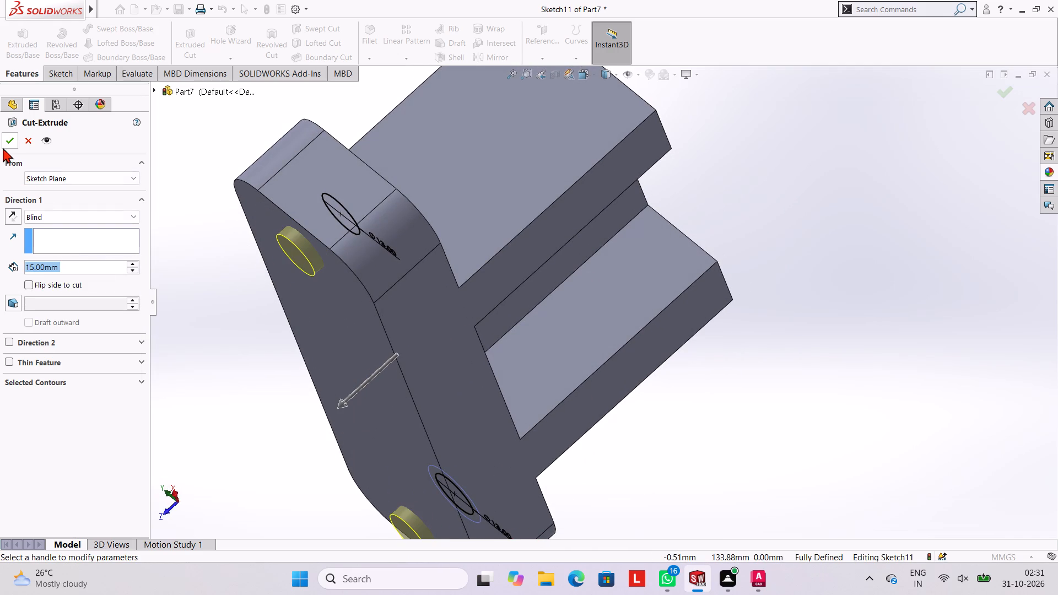
click(7, 145)
click(182, 129)
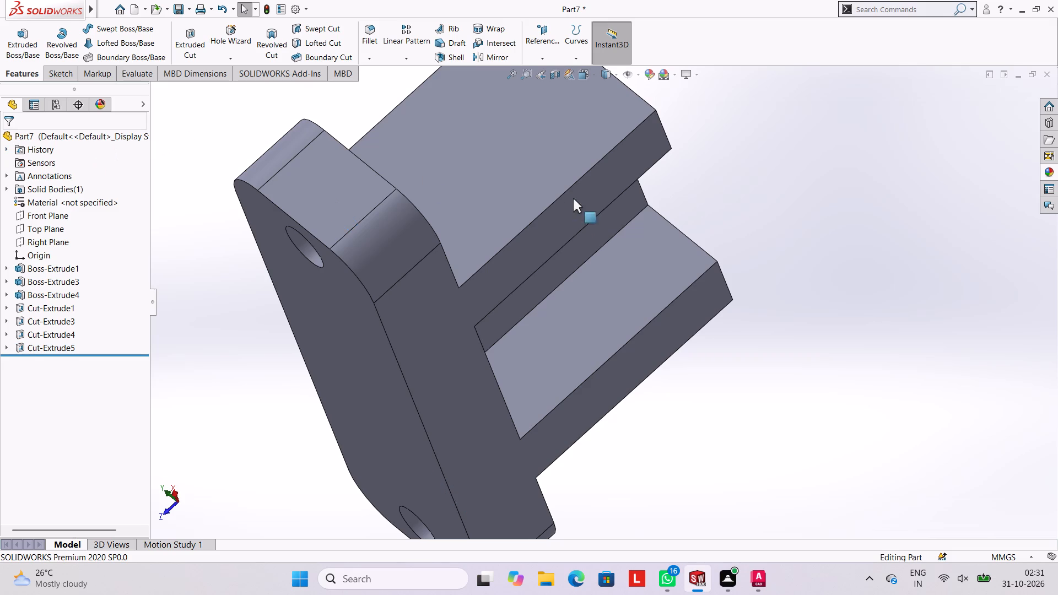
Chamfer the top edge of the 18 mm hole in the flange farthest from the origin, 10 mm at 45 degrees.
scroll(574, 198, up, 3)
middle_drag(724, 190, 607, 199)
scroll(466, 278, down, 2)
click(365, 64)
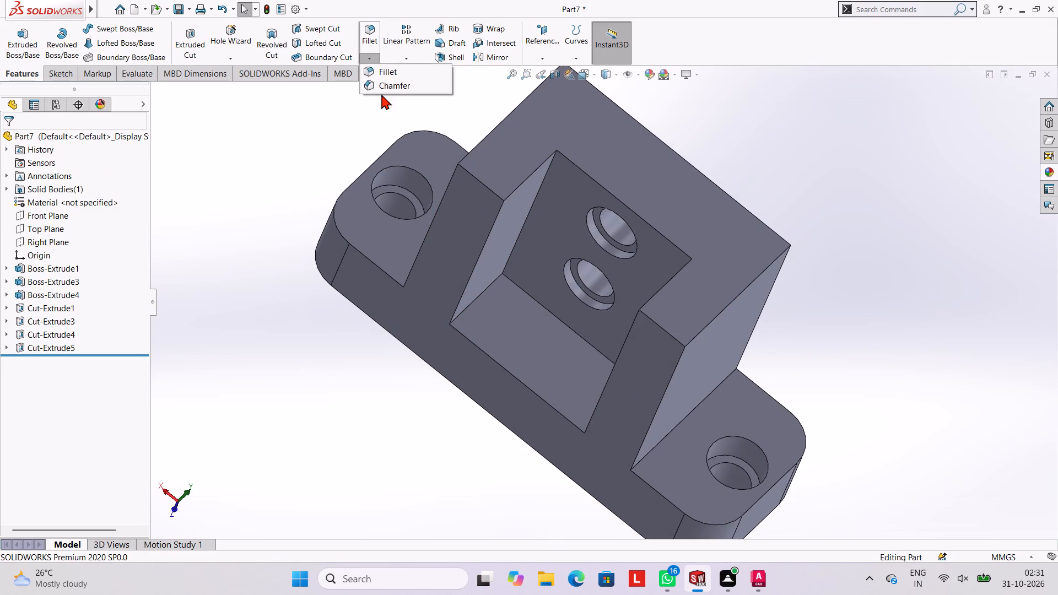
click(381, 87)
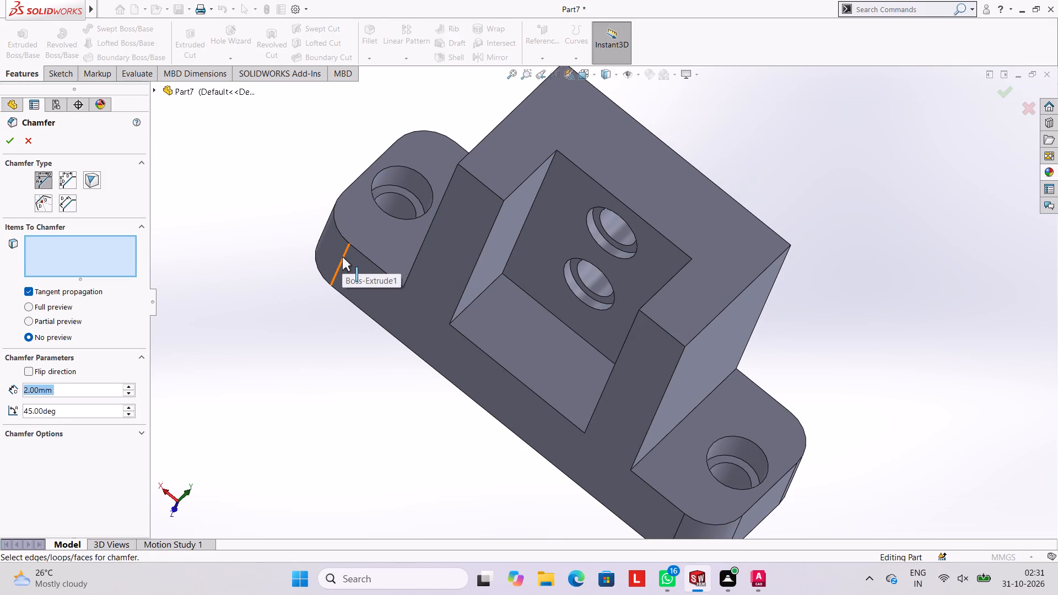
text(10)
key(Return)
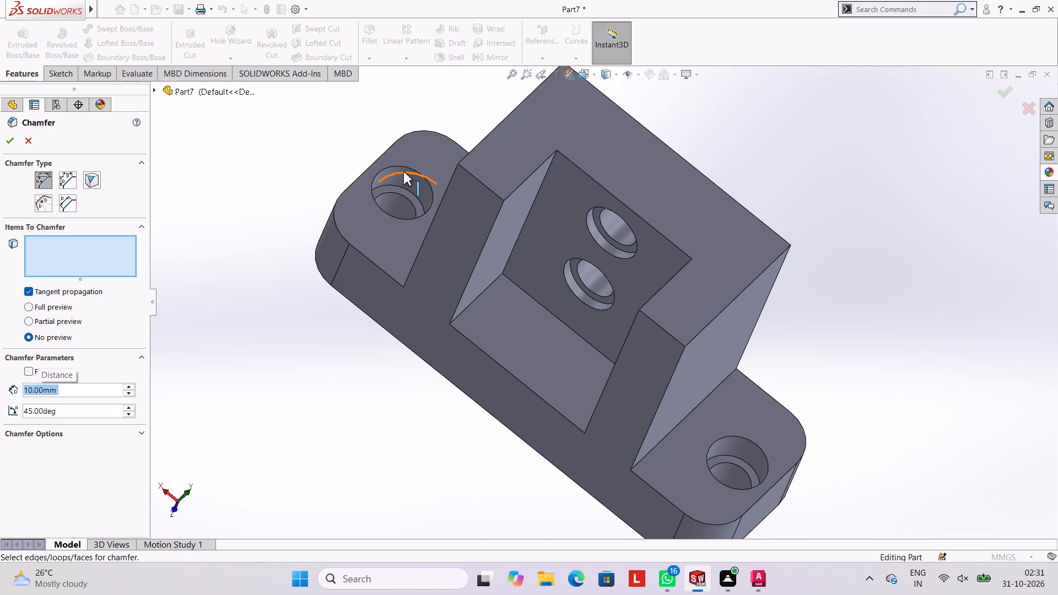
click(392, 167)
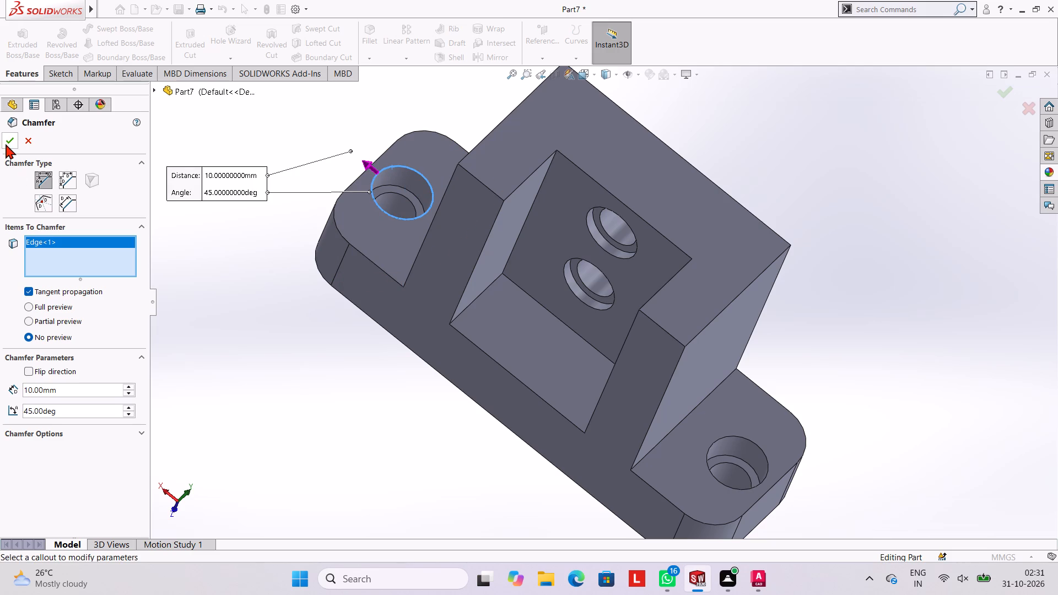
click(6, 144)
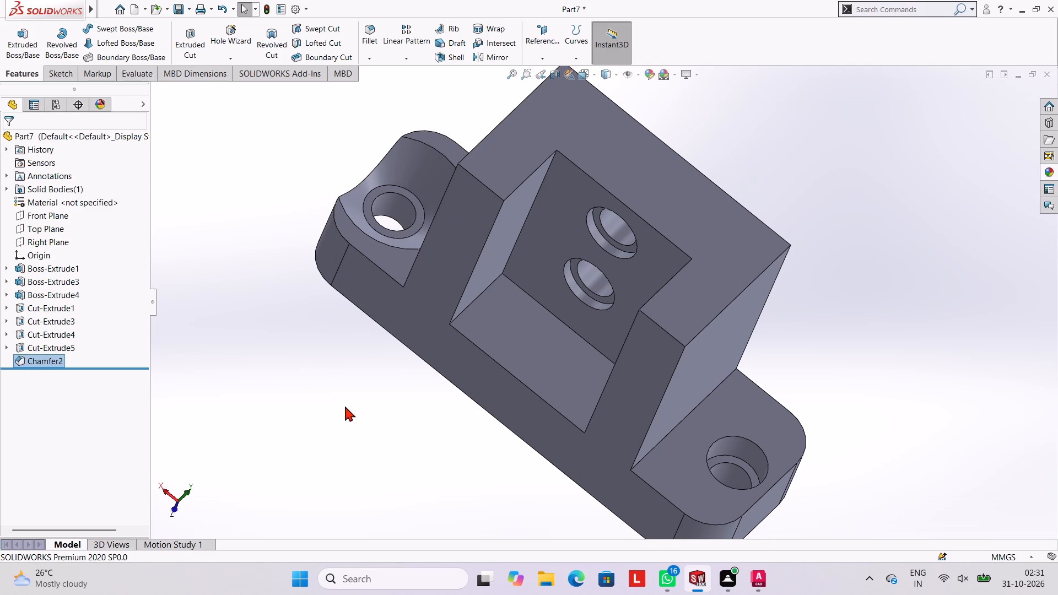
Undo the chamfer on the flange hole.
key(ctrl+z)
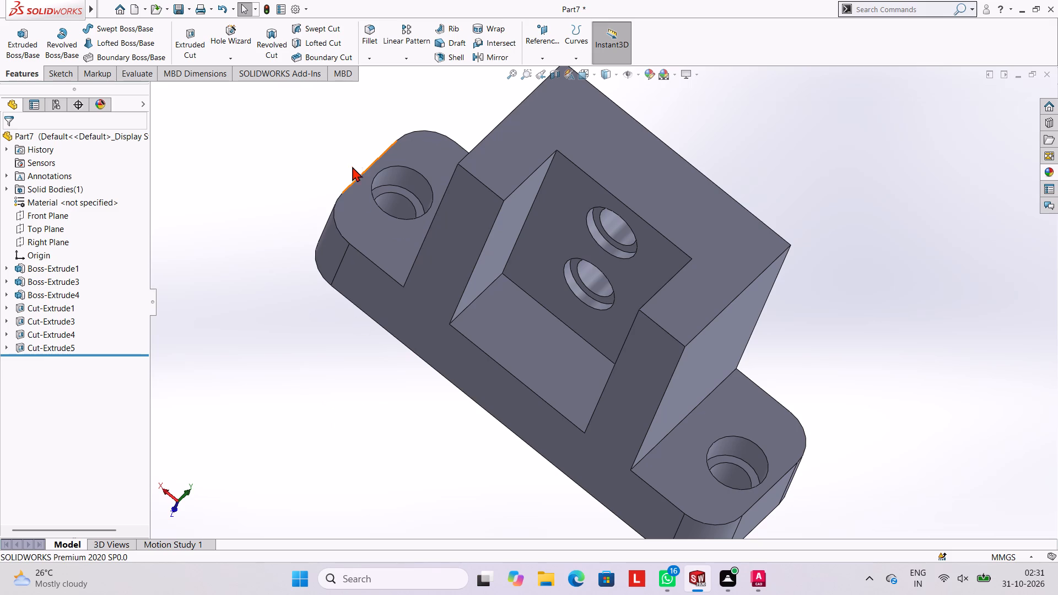
Fillet the top edge of the same 18 mm flange hole with a 10 mm symmetric radius.
click(369, 61)
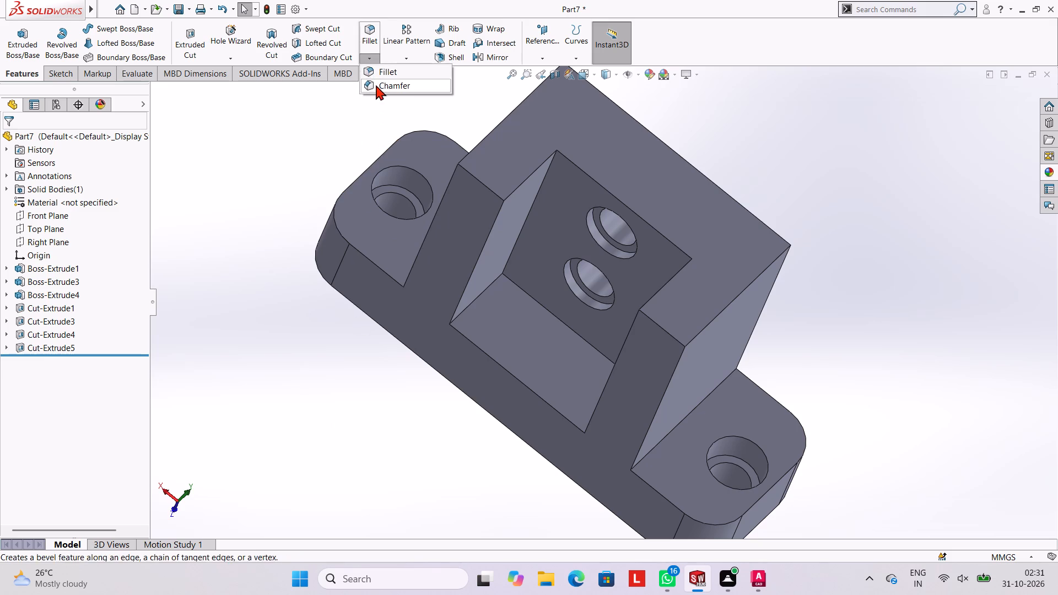
click(373, 72)
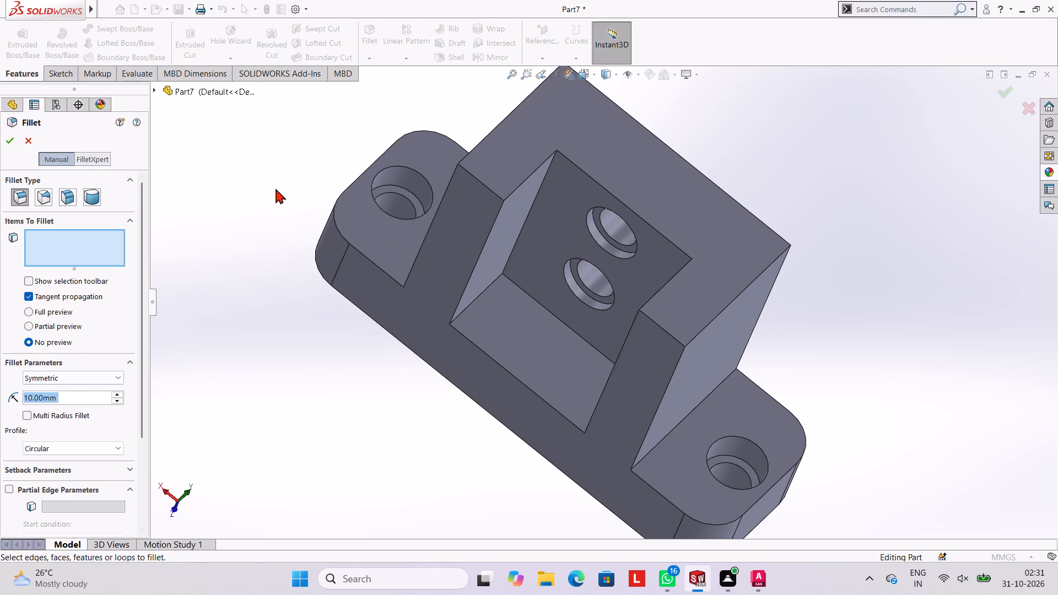
click(371, 182)
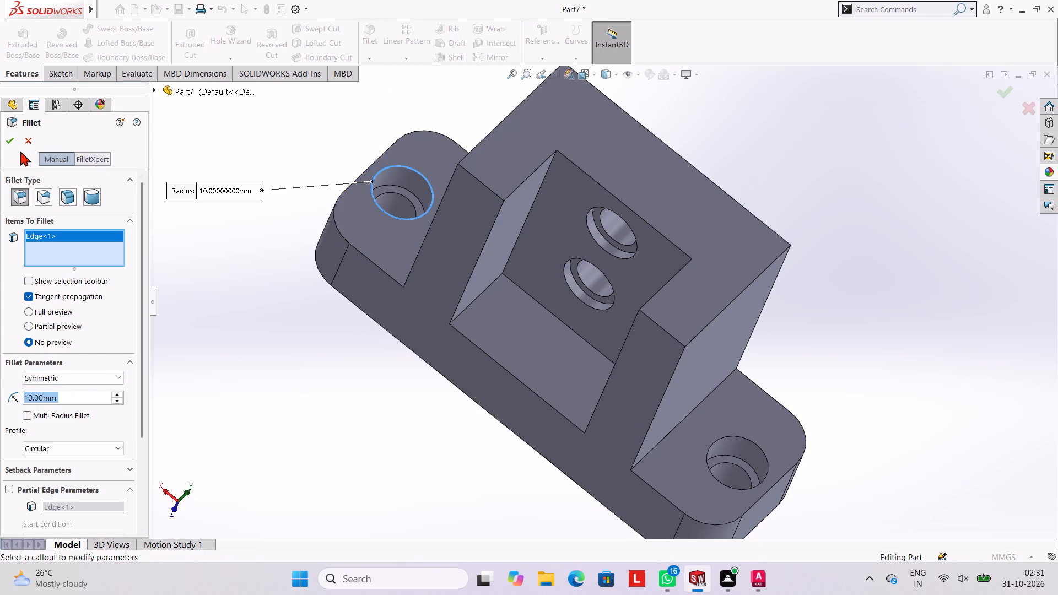
click(14, 145)
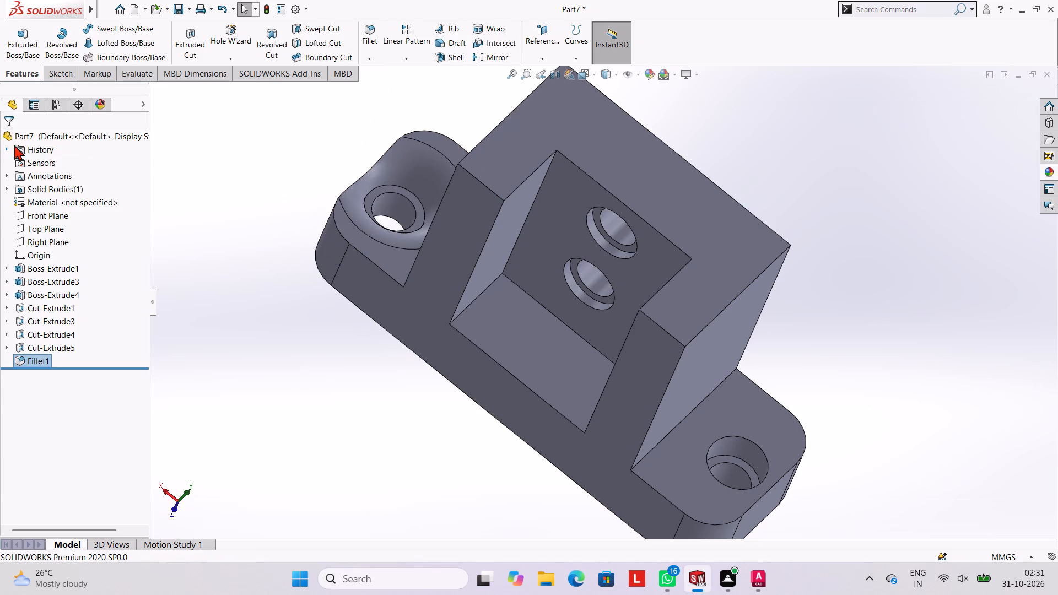
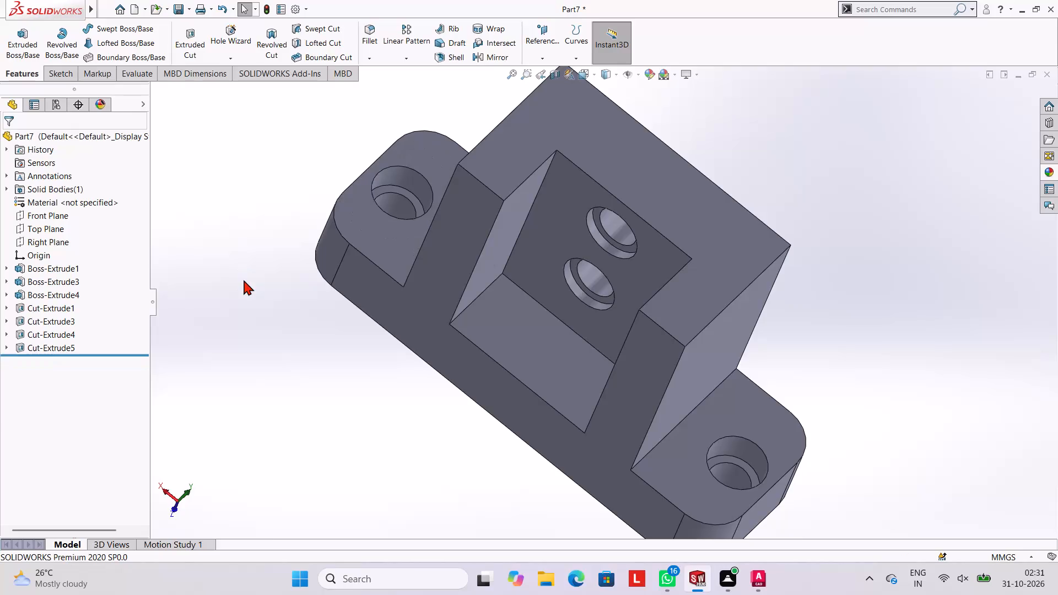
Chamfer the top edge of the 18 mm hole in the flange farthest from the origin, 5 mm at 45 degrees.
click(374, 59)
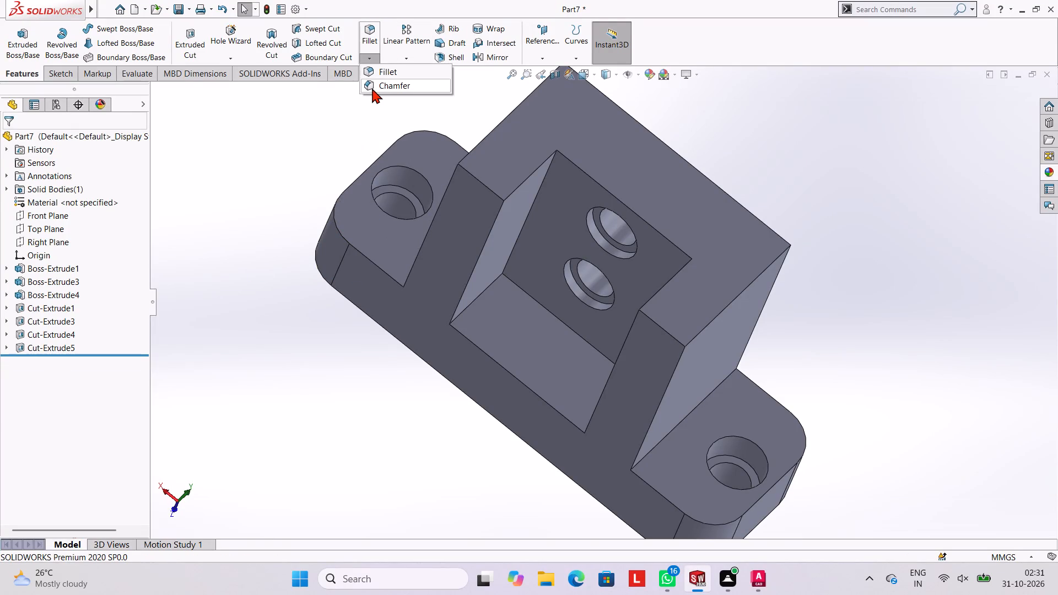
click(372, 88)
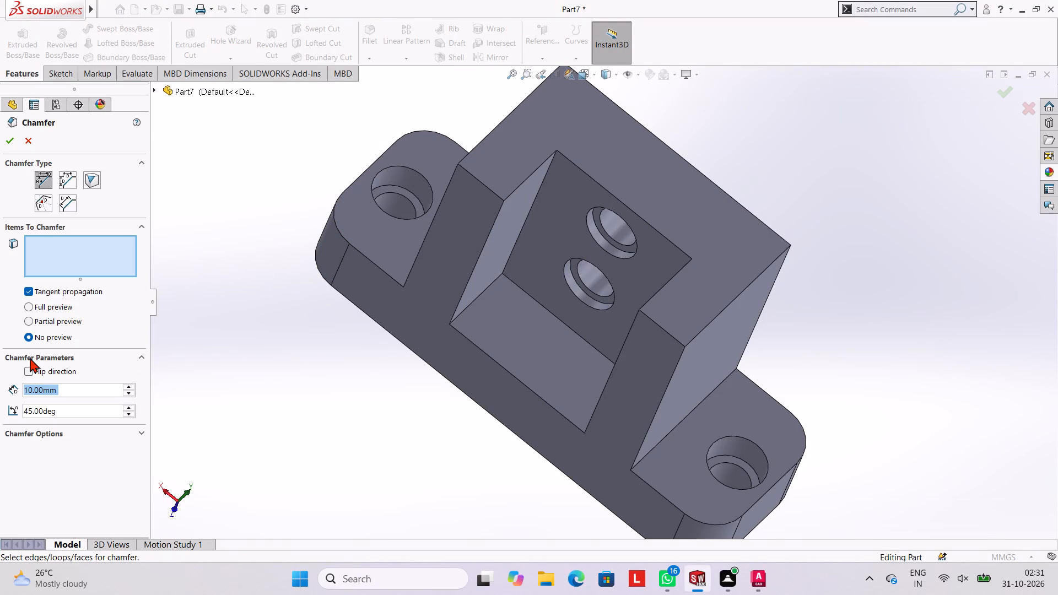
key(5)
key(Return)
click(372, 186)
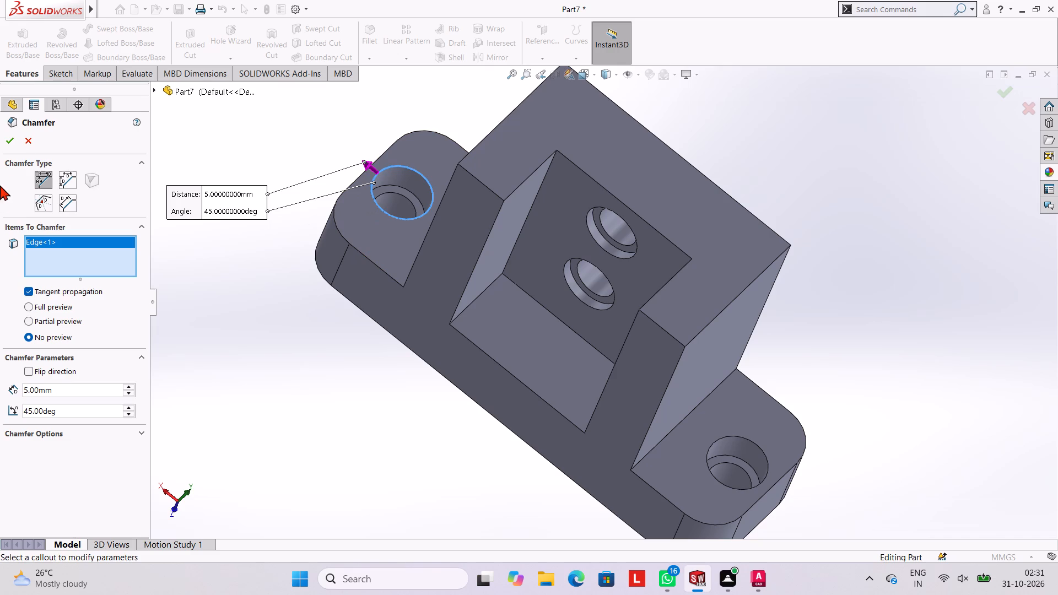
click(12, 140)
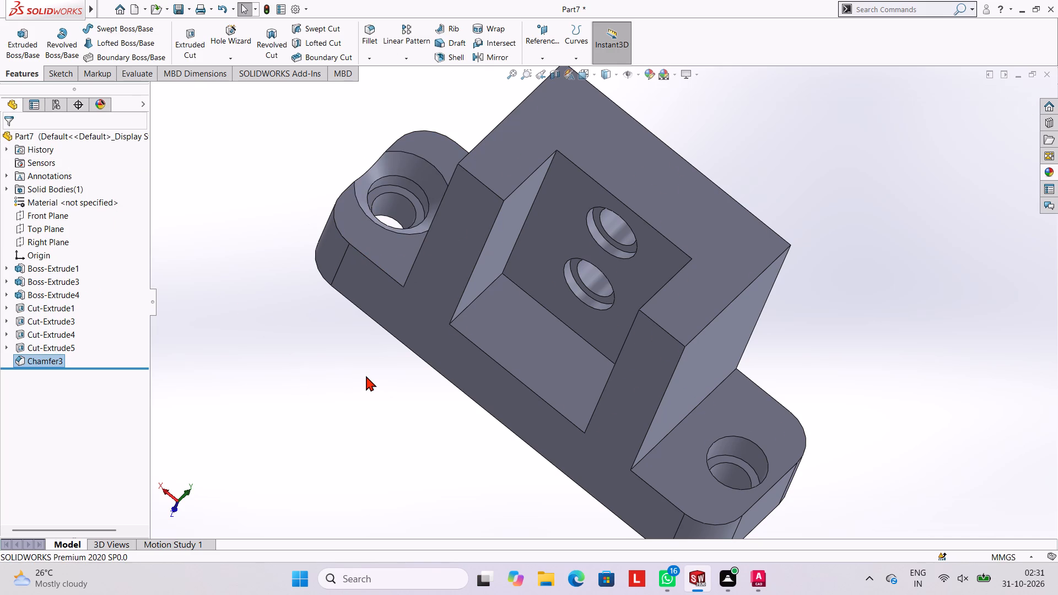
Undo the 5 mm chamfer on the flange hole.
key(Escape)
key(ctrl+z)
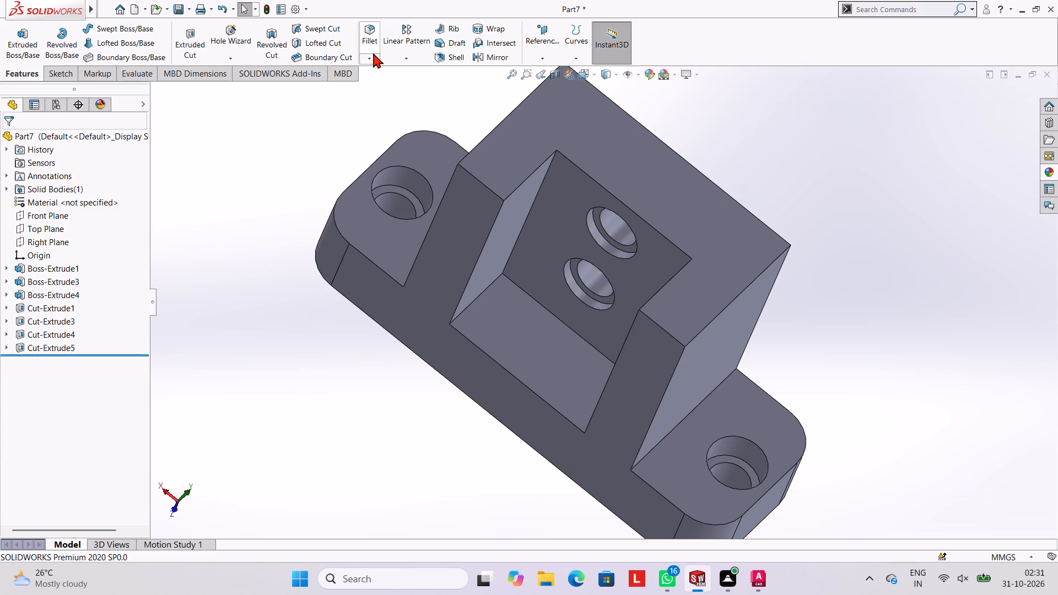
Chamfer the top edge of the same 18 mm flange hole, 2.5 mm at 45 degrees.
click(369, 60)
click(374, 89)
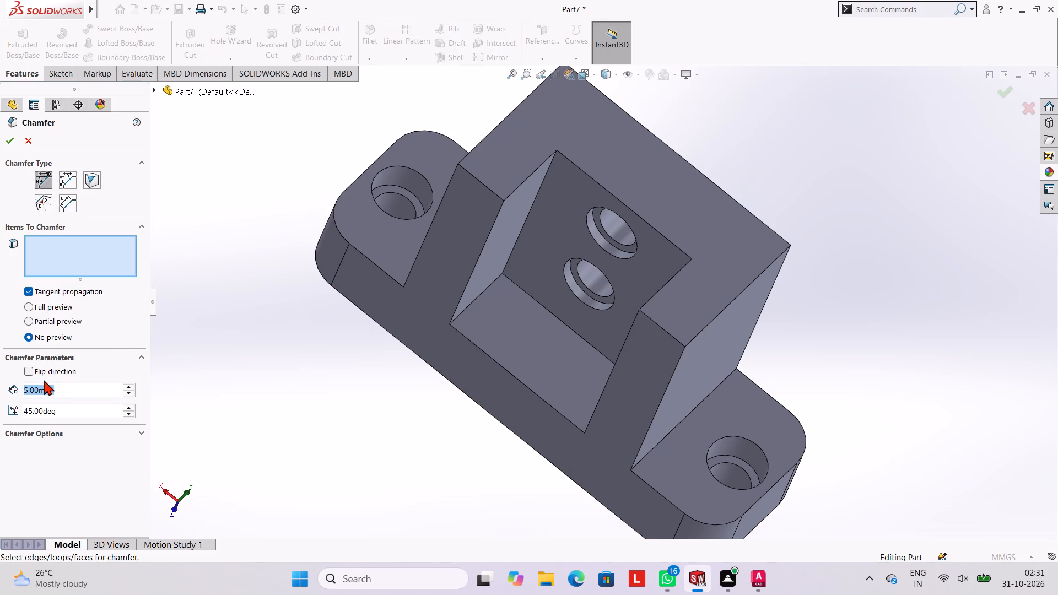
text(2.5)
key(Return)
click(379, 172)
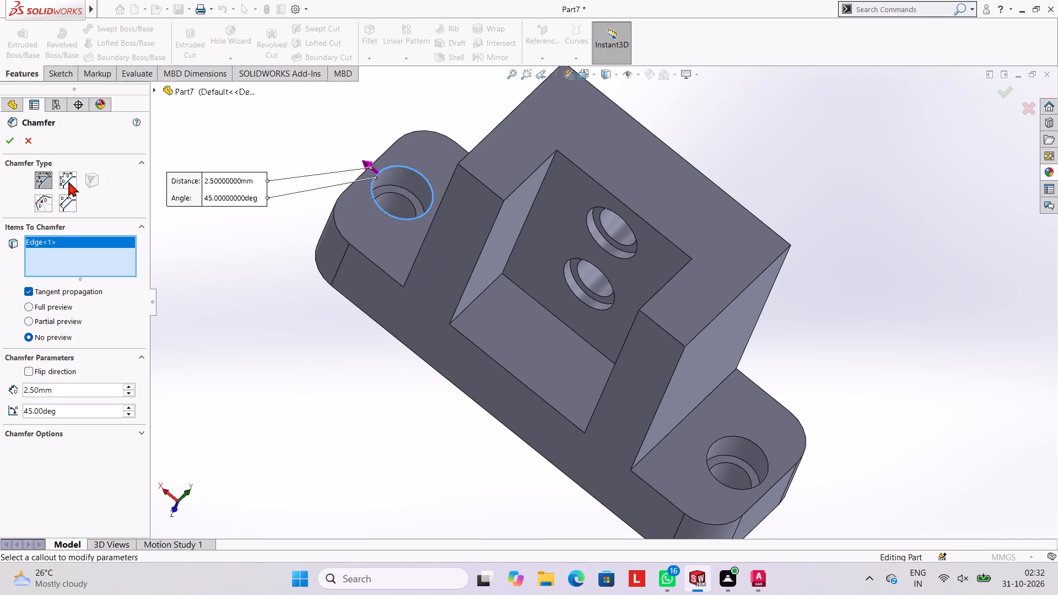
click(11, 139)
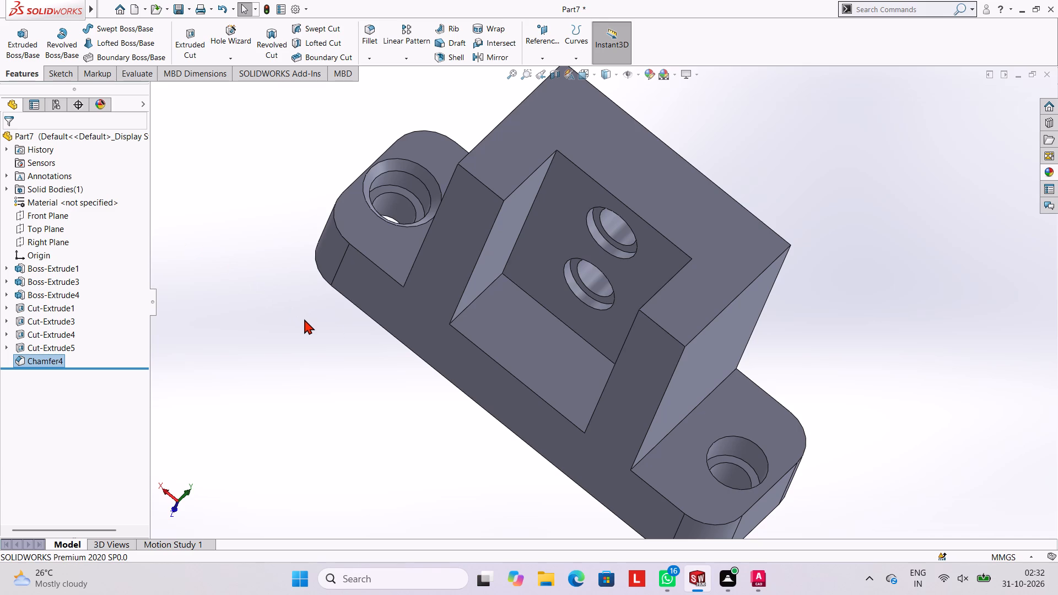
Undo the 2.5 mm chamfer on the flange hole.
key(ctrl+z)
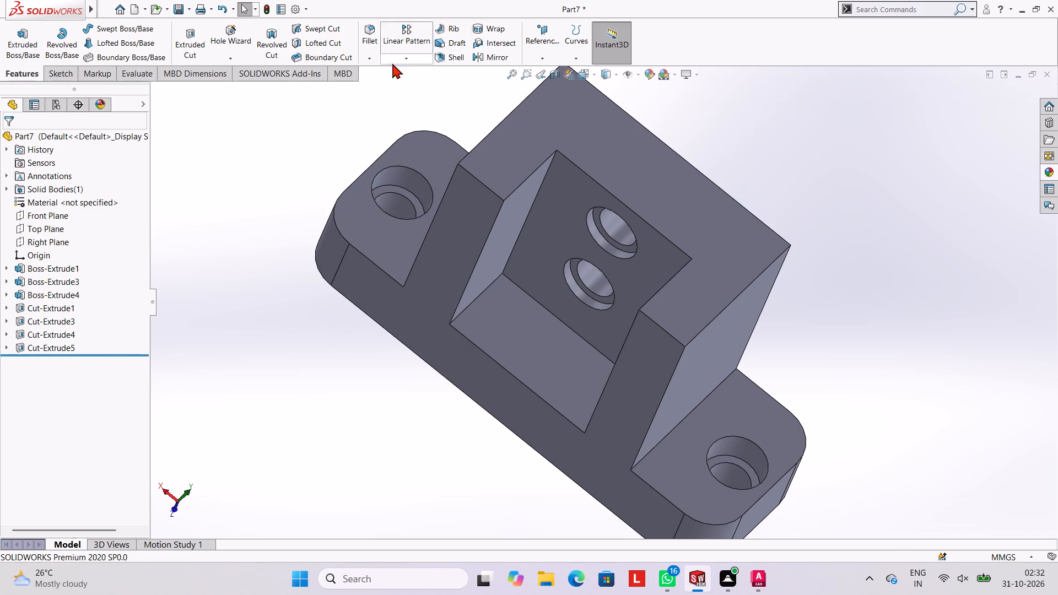
Fillet the top edge of the same 18 mm flange hole with a 2.5 mm symmetric radius.
click(370, 57)
click(374, 72)
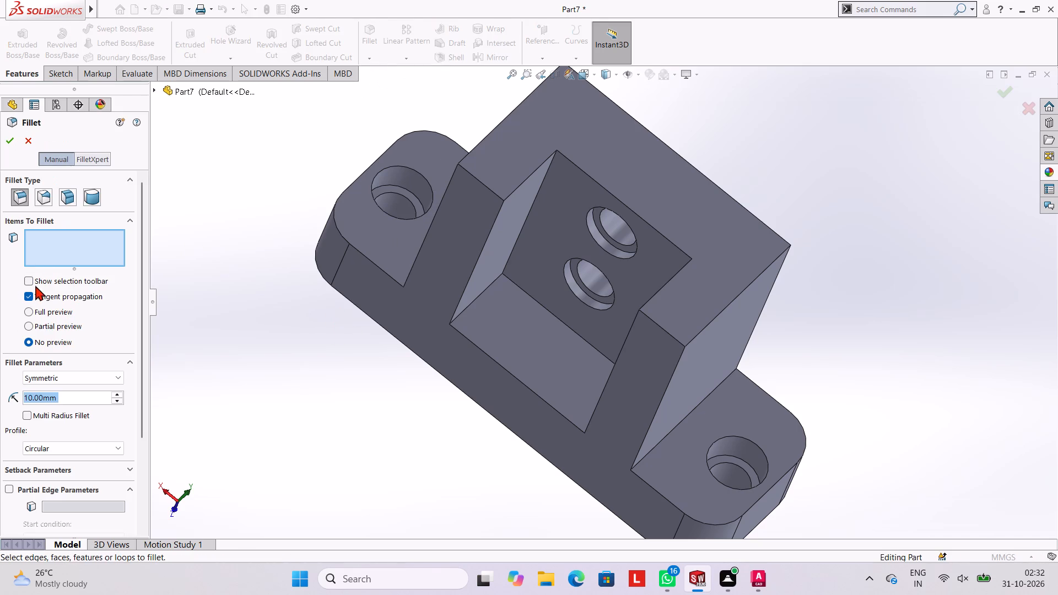
text(2.5)
key(Return)
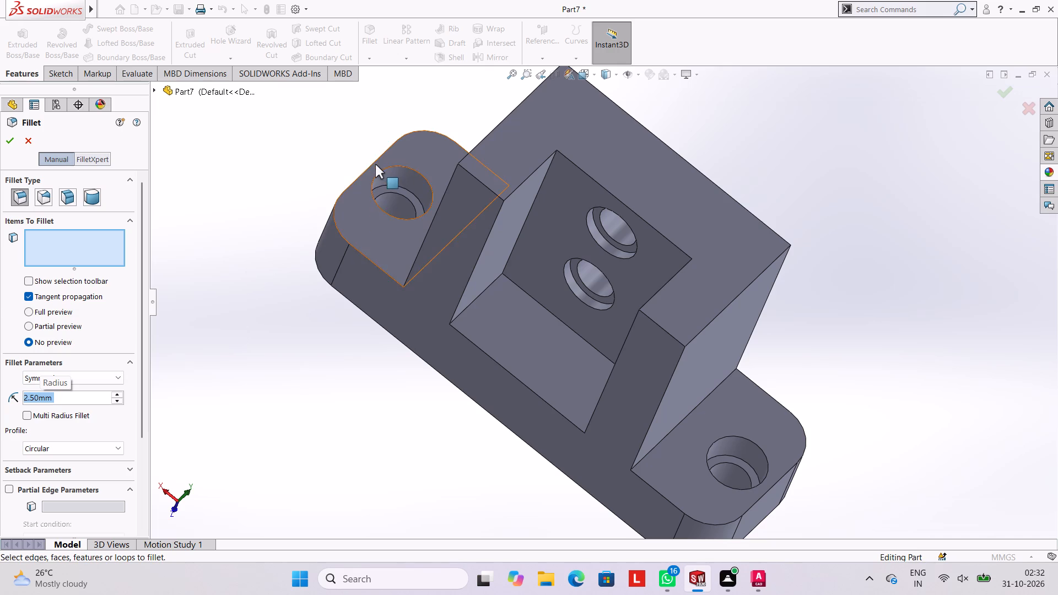
click(378, 172)
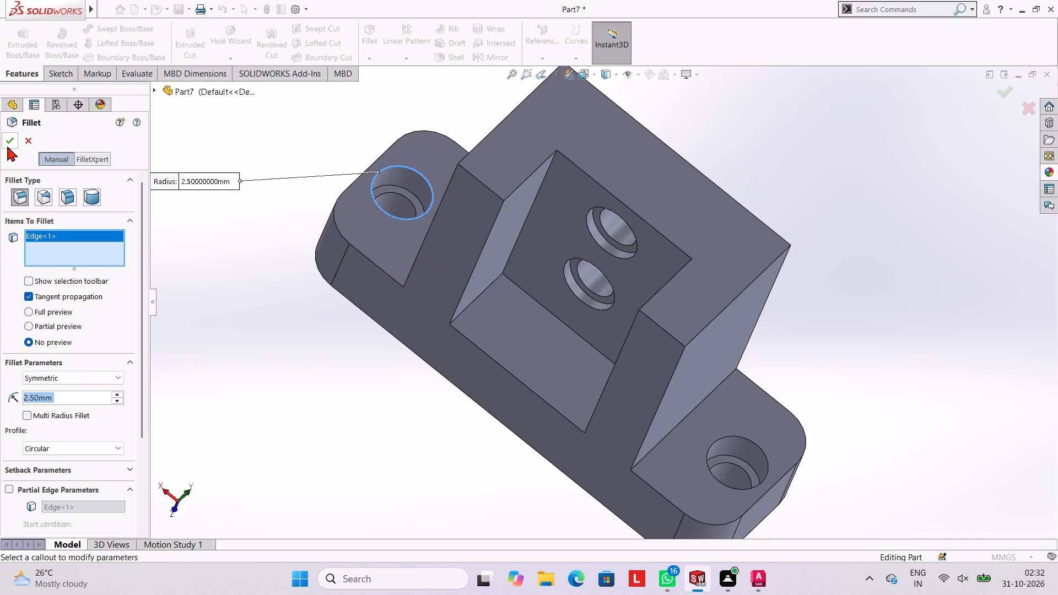
click(7, 146)
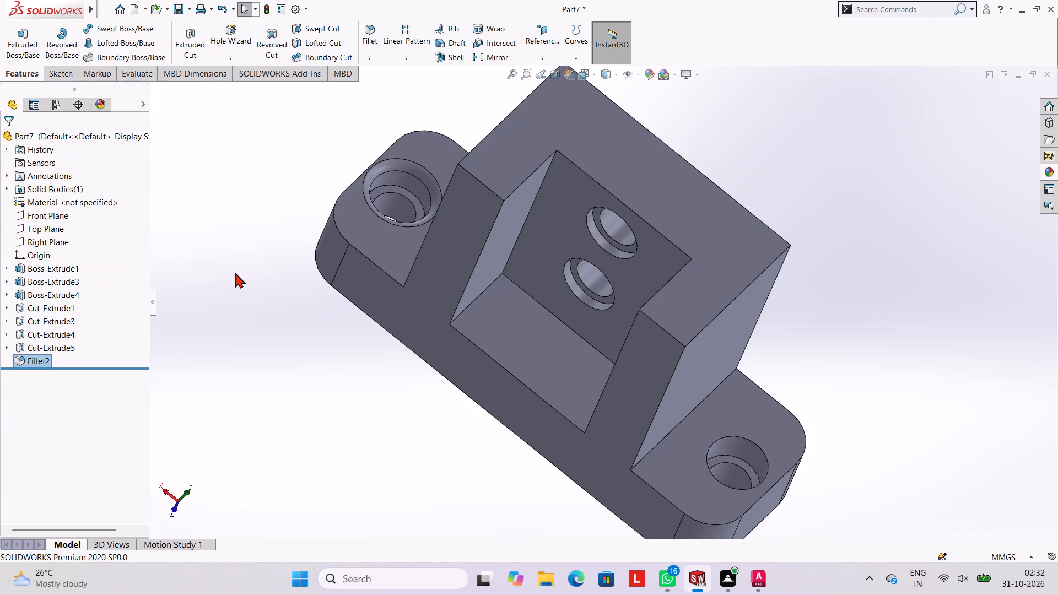
Fillet the top edge of the 18 mm hole in the opposite flange with a 2.5 mm symmetric radius.
scroll(369, 228, up, 2)
scroll(372, 226, down, 5)
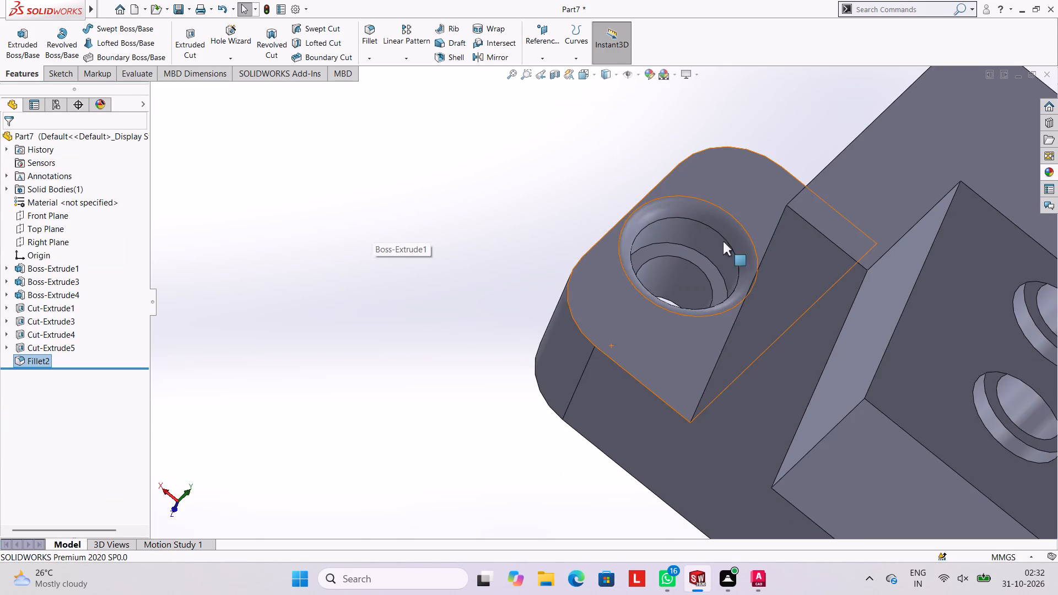
scroll(807, 259, down, 2)
middle_drag(687, 328, 726, 324)
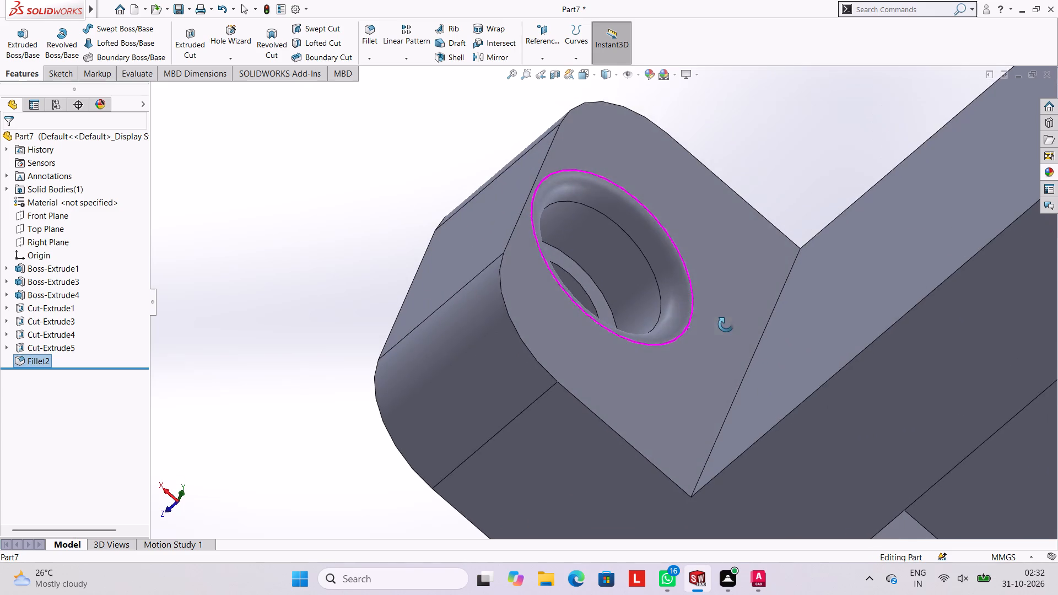
middle_drag(726, 324, 726, 324)
scroll(719, 336, up, 5)
middle_drag(757, 372, 702, 351)
scroll(737, 423, up, 3)
scroll(753, 432, down, 1)
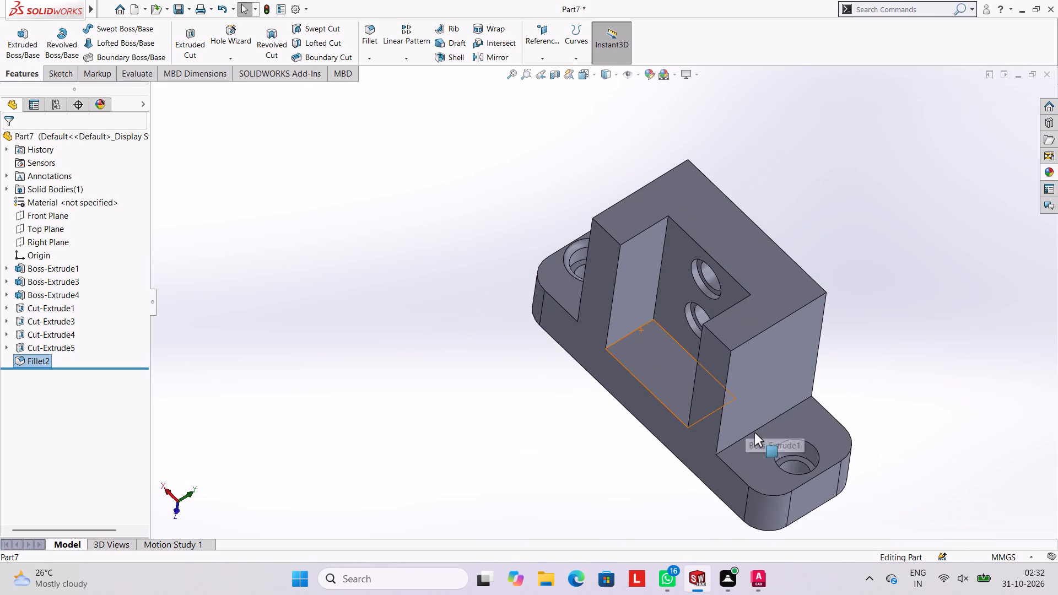
scroll(754, 432, down, 1)
click(369, 55)
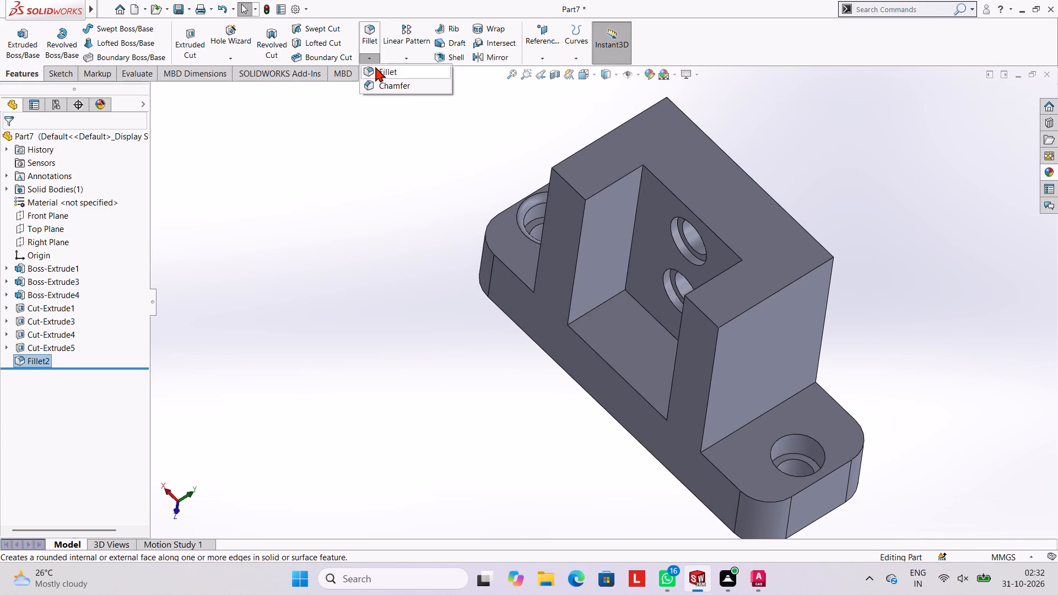
click(375, 67)
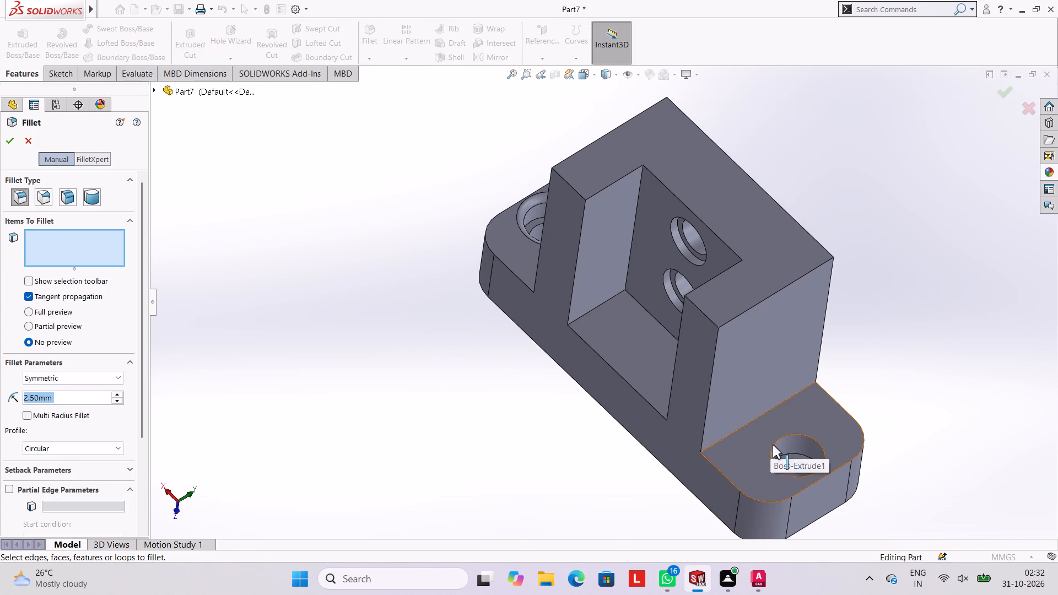
click(772, 448)
click(12, 137)
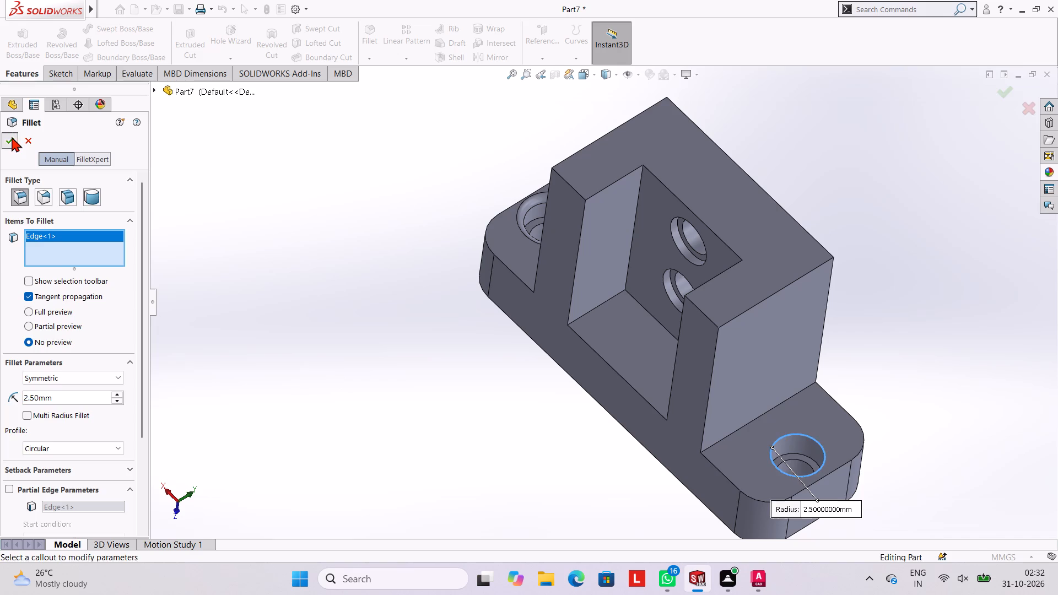
click(295, 243)
Fillet the counterbore rim of the upper hole in the connecting wall with a 3.5 mm radius.
scroll(515, 417, up, 2)
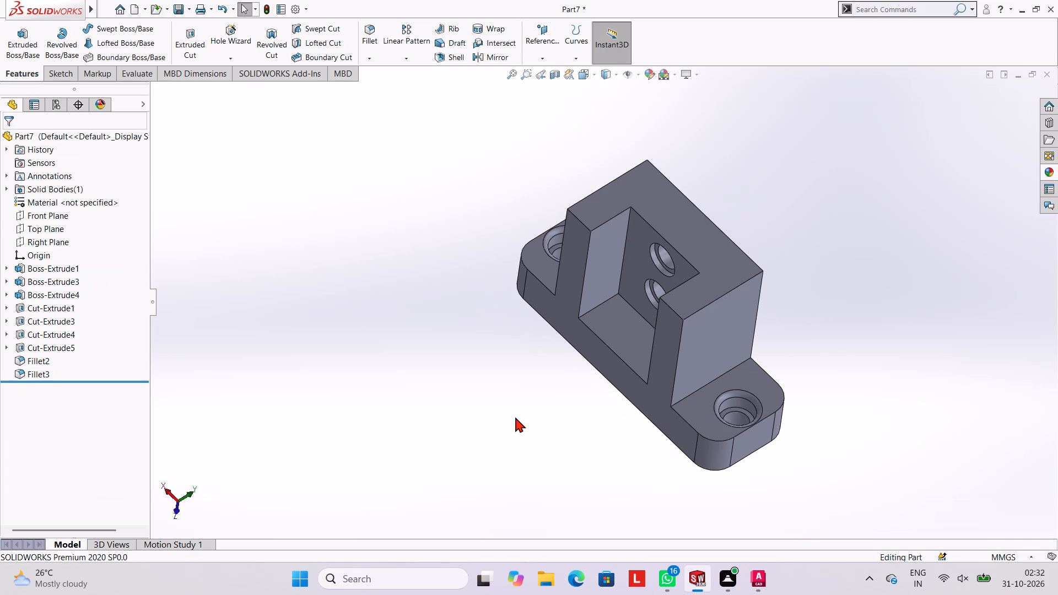
scroll(680, 343, down, 3)
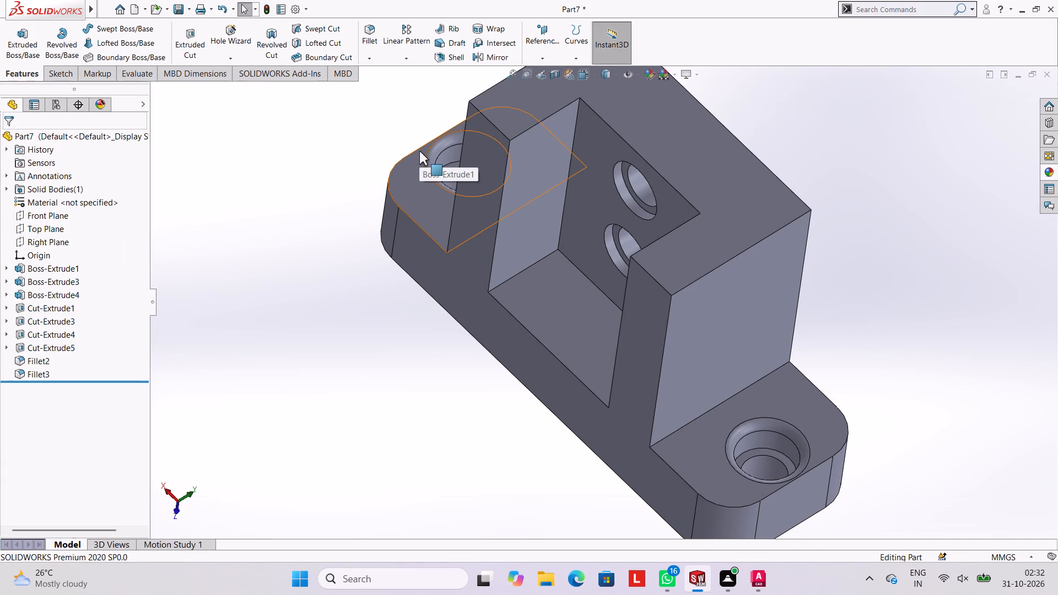
click(370, 58)
click(379, 69)
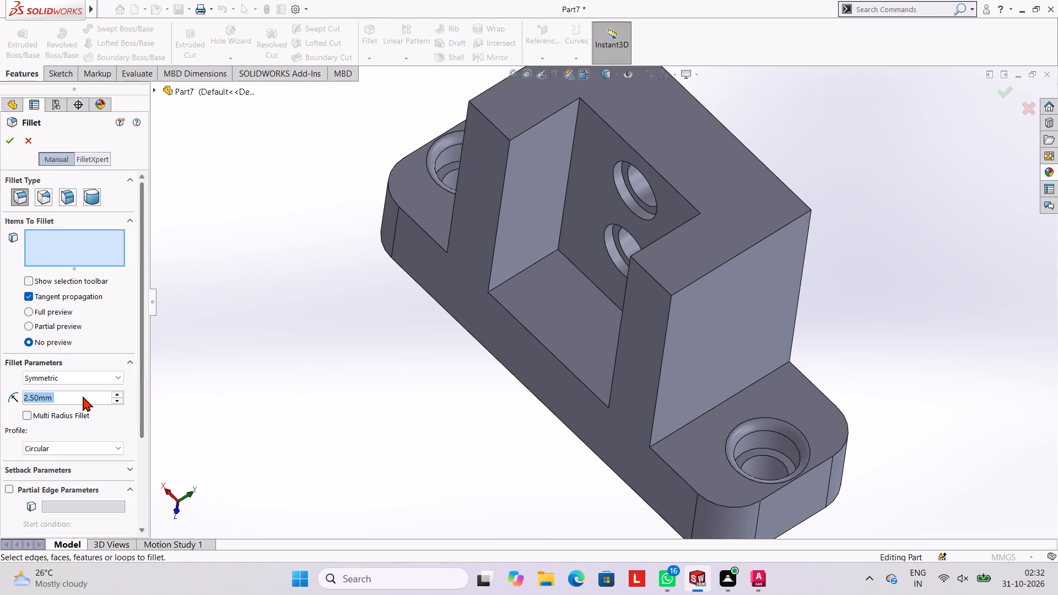
text(3.5)
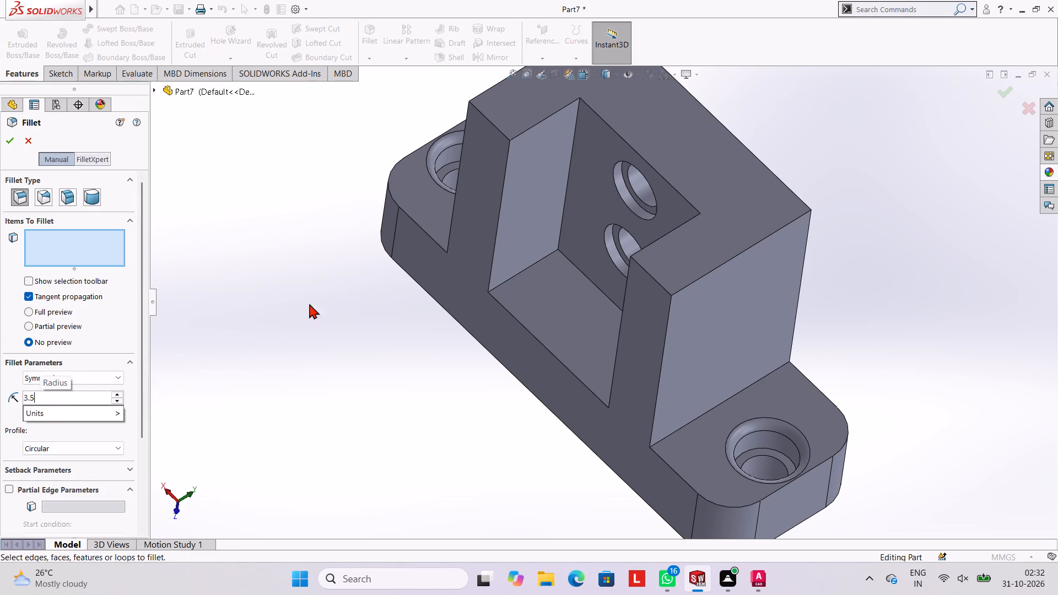
click(613, 164)
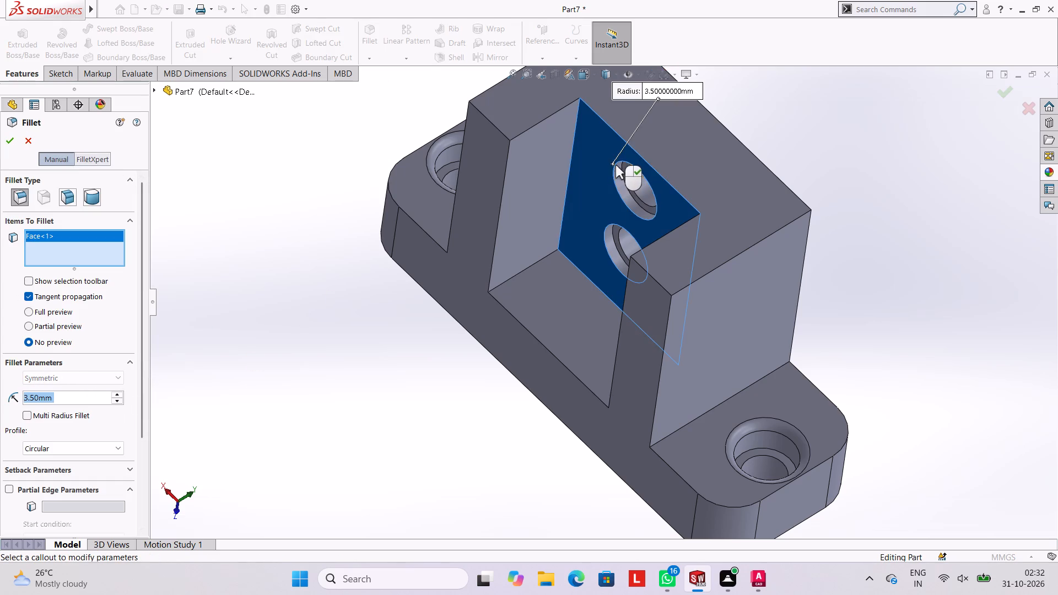
click(612, 171)
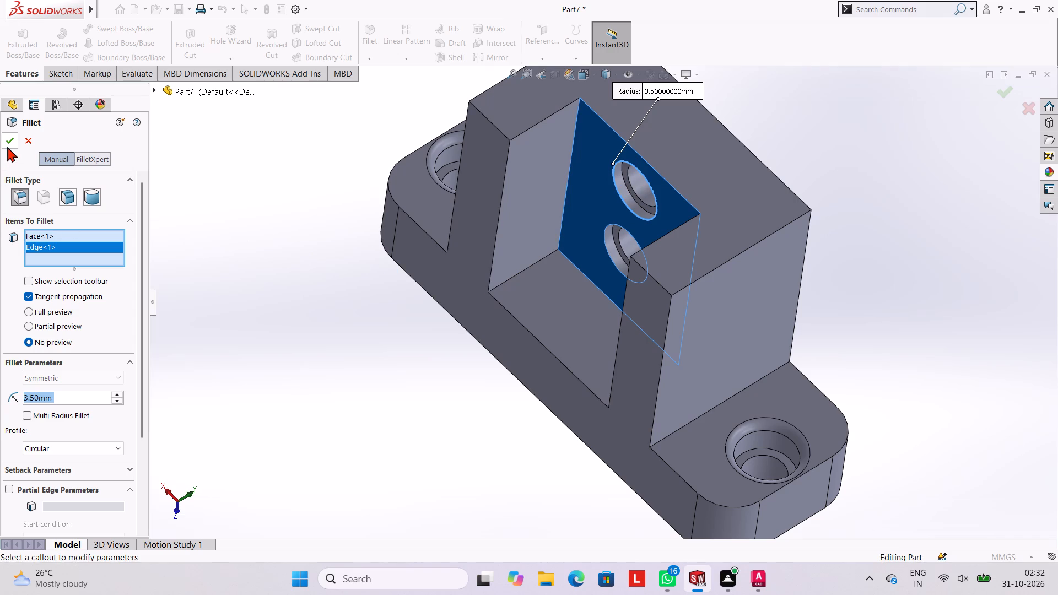
click(7, 147)
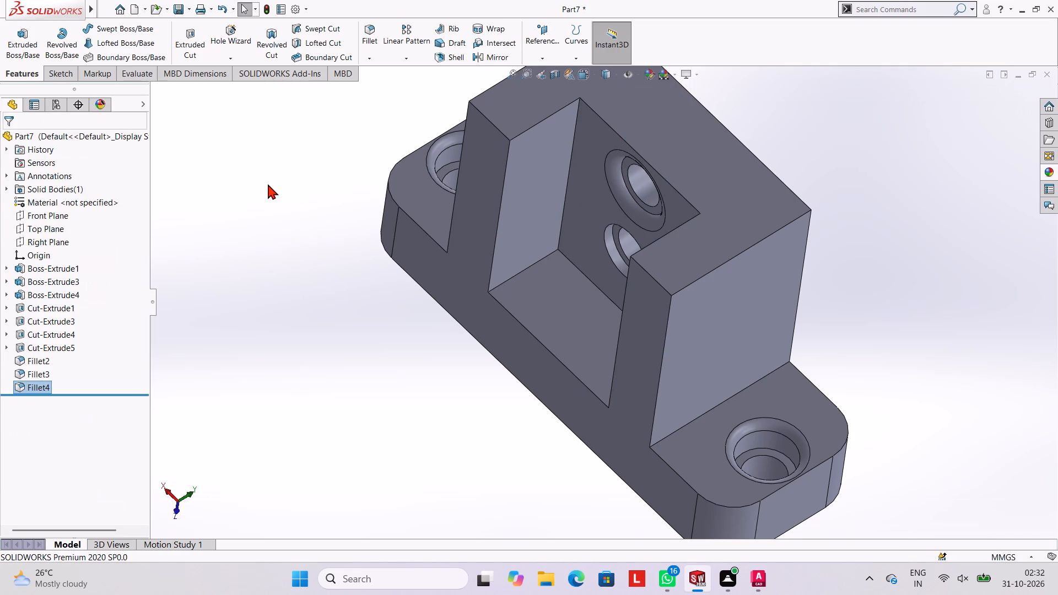
click(268, 184)
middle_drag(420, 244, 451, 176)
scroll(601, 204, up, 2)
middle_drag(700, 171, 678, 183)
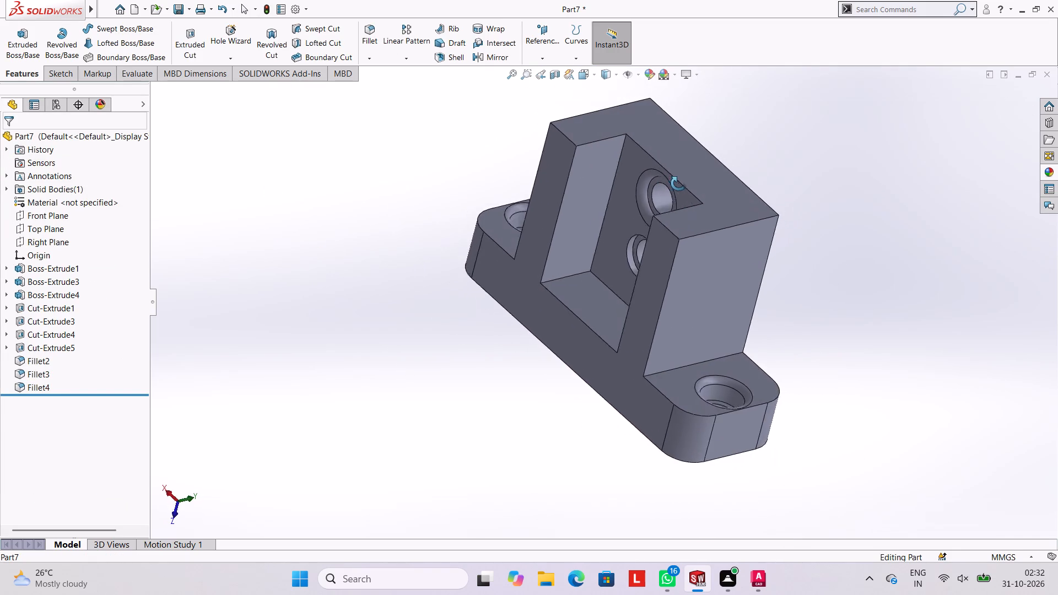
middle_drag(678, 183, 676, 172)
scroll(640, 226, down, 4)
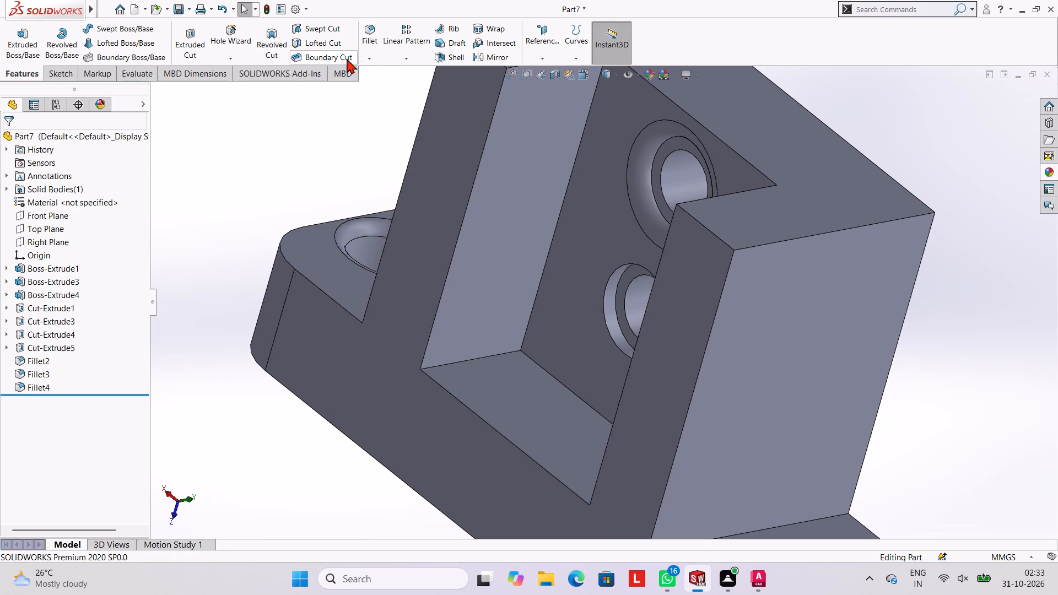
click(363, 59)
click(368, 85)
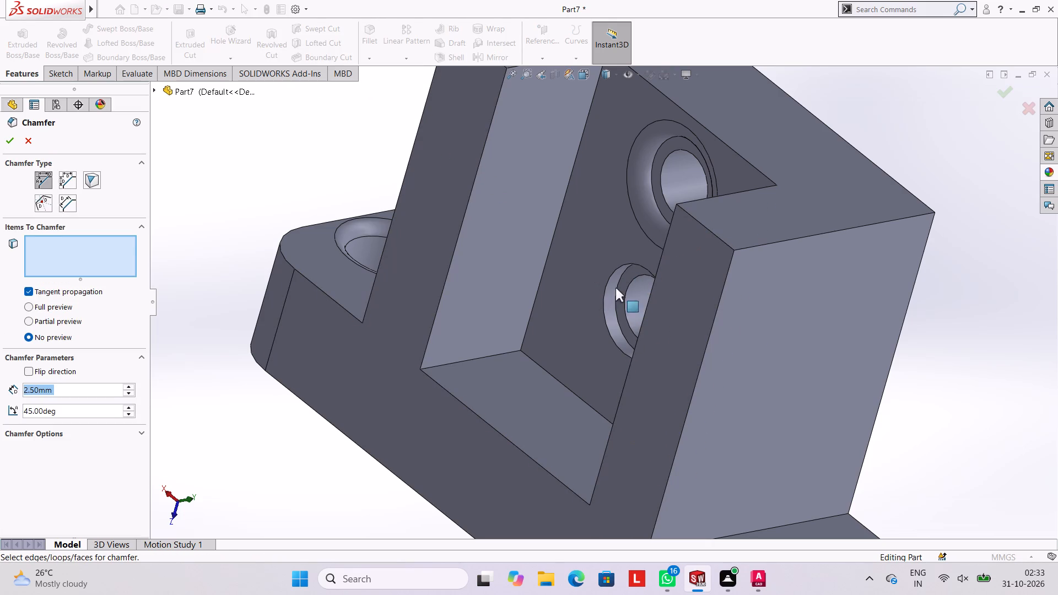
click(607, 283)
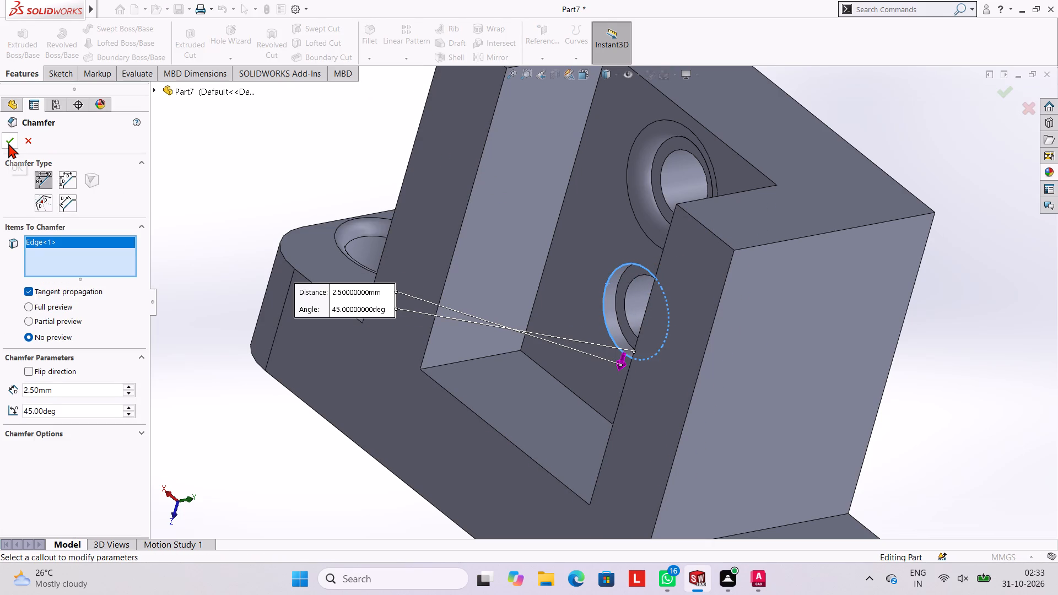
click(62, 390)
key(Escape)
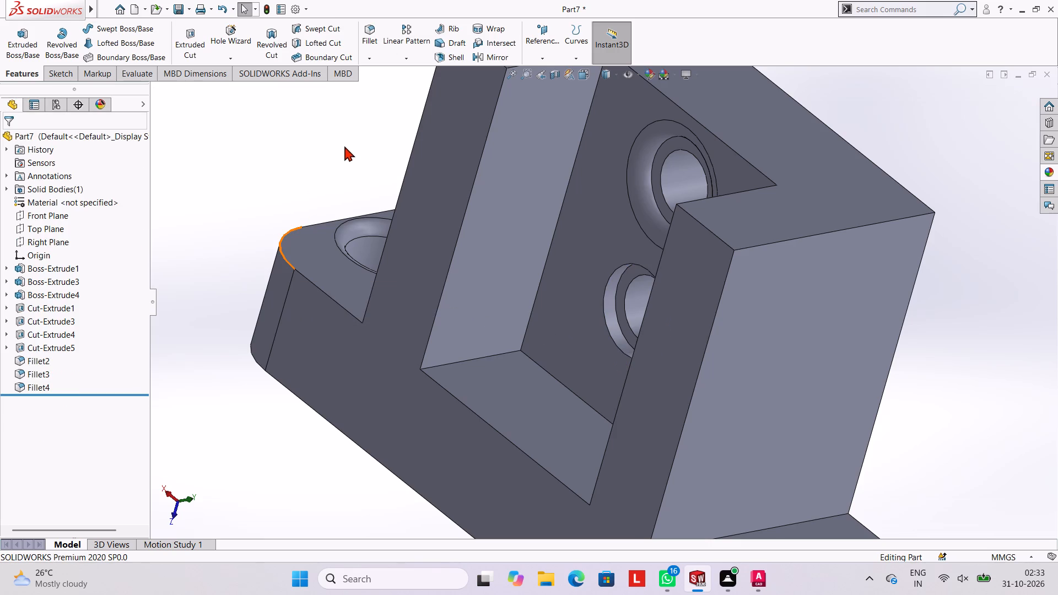
Fillet the counterbore rim of the lower hole in the connecting wall with a 3.5 mm symmetric radius.
click(369, 61)
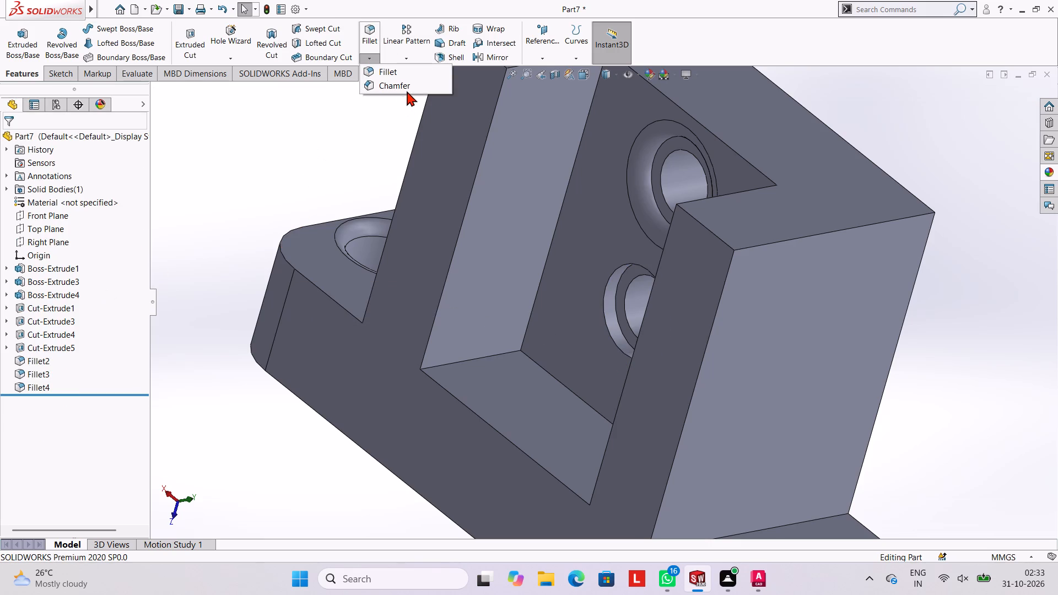
click(396, 74)
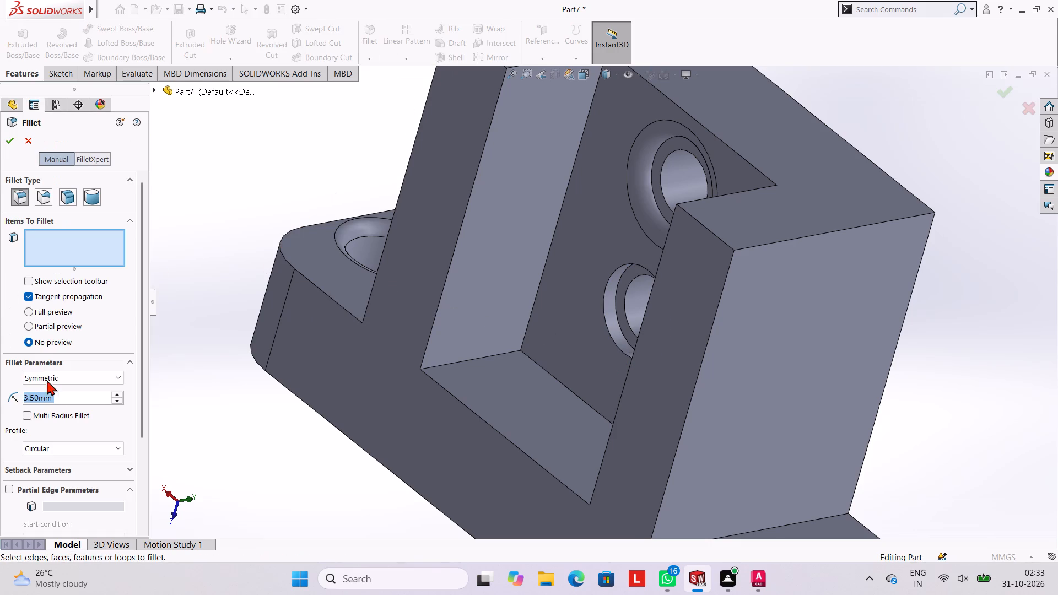
click(606, 282)
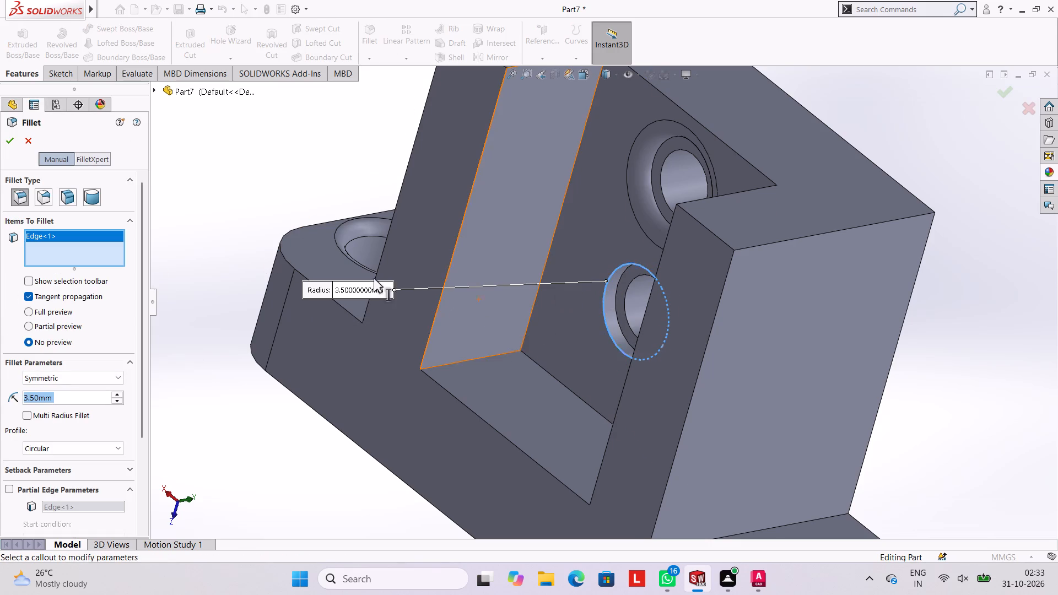
click(15, 143)
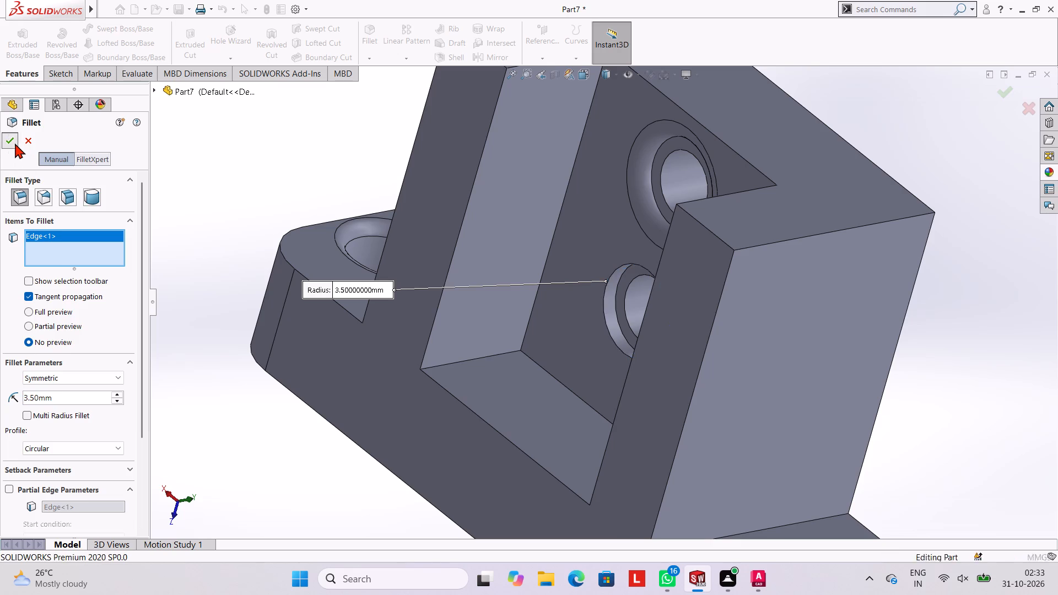
click(223, 154)
Fillet the short top front edge of the upright beside the far flange with a 3.5 mm symmetric radius.
scroll(340, 193, up, 2)
middle_drag(520, 220, 562, 213)
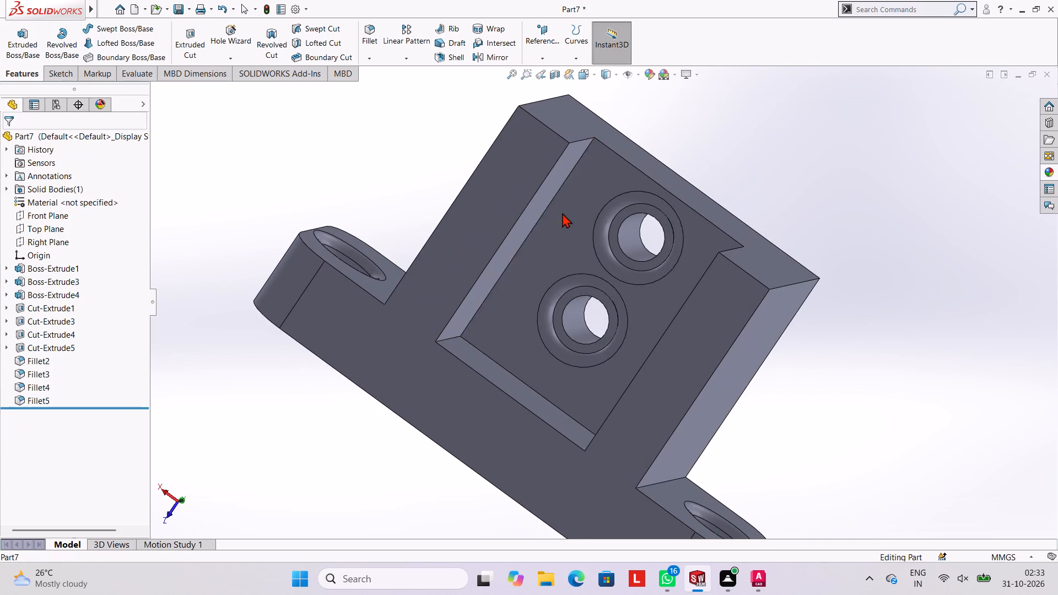
middle_drag(562, 213, 563, 213)
middle_drag(663, 240, 618, 214)
scroll(585, 278, up, 4)
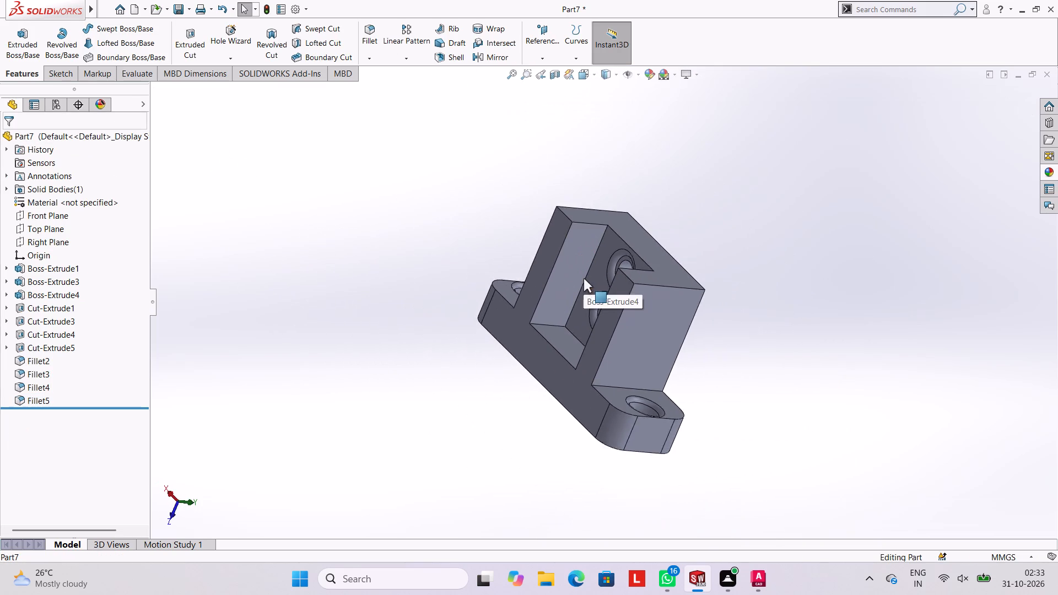
scroll(584, 278, down, 3)
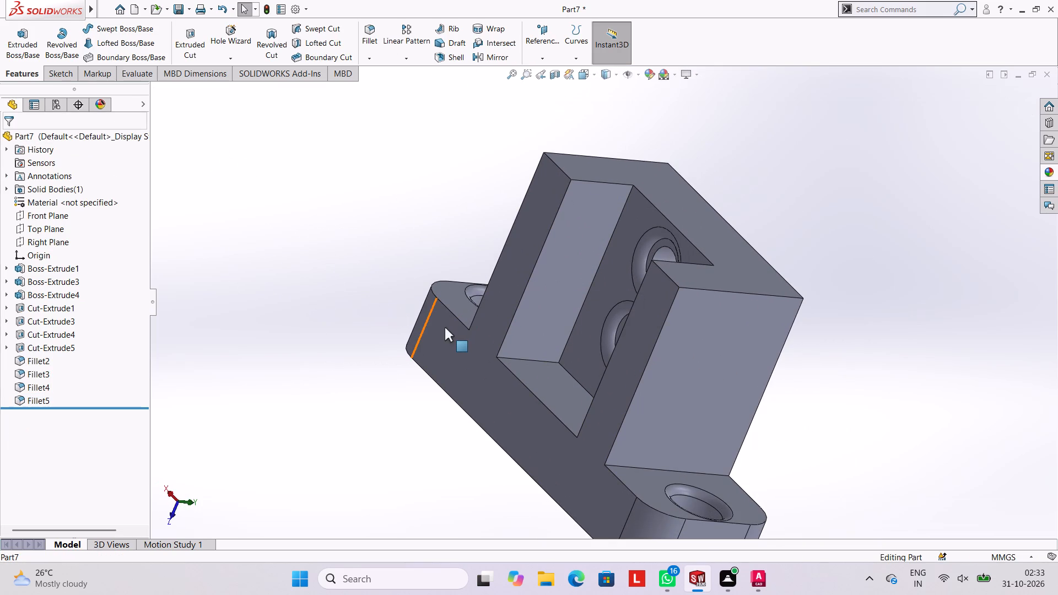
click(374, 62)
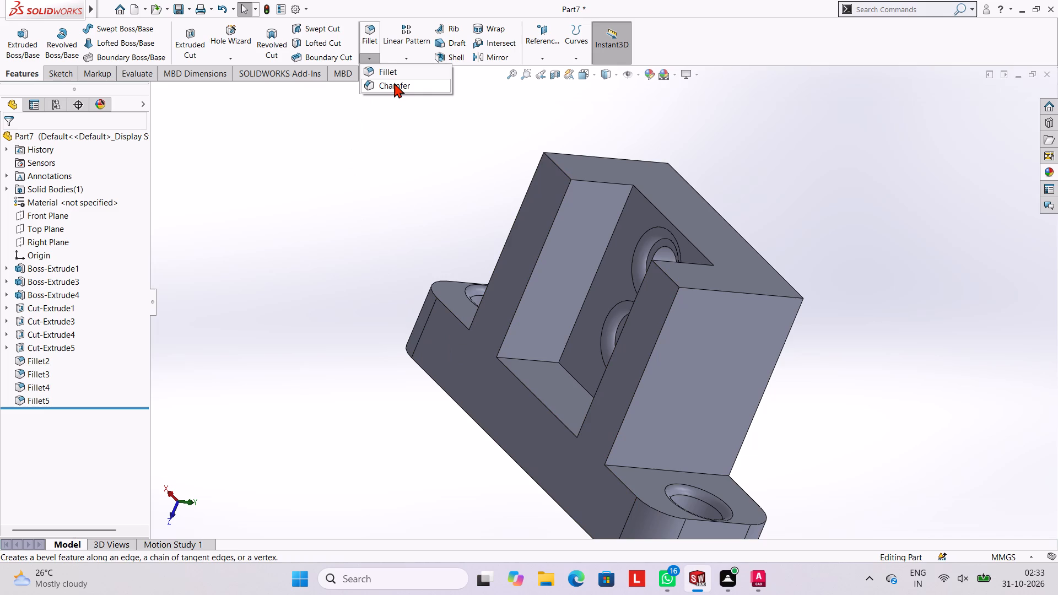
click(393, 75)
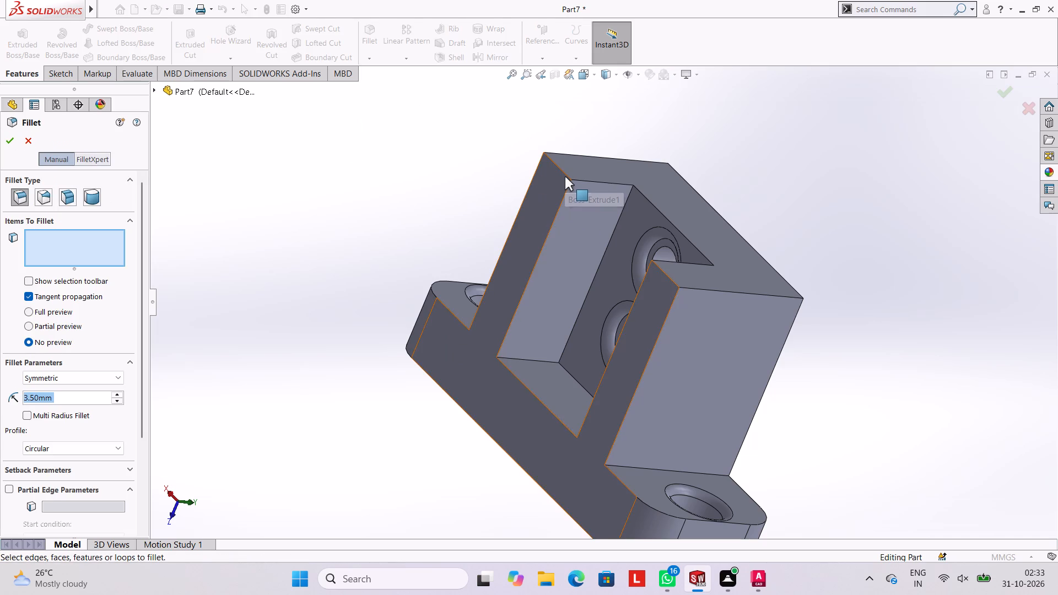
click(565, 175)
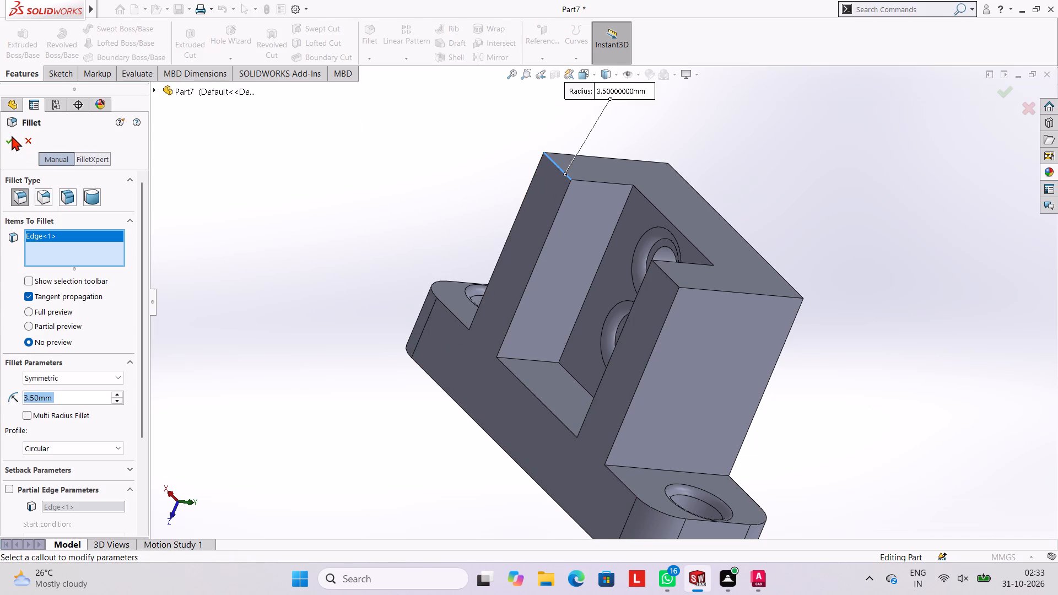
click(12, 136)
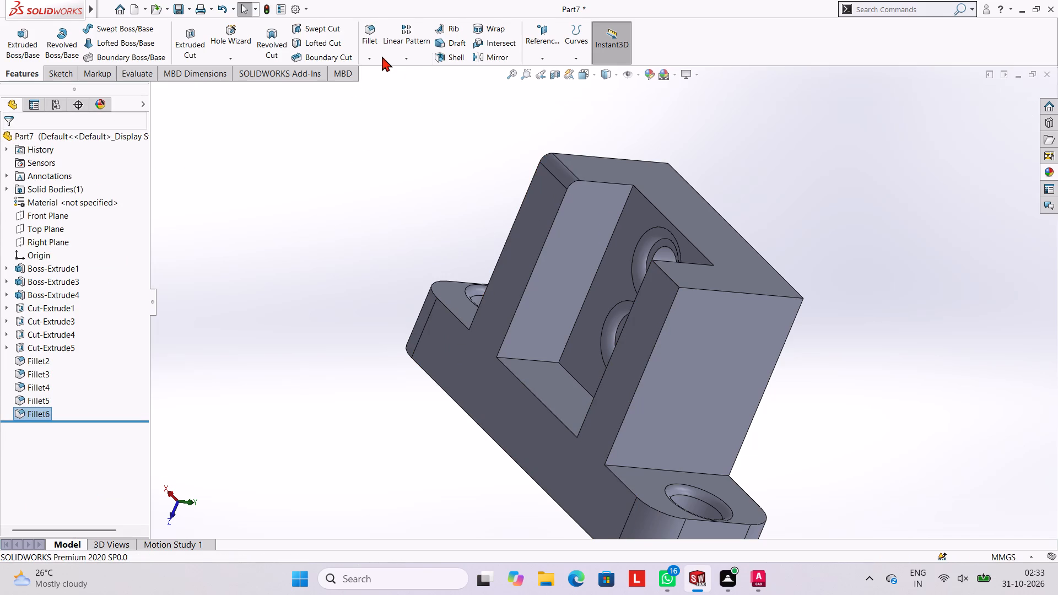
Fillet the inner vertical front edge of the same upright with a 3.5 mm radius, with tangent propagation along its inner top edge.
click(374, 56)
click(385, 74)
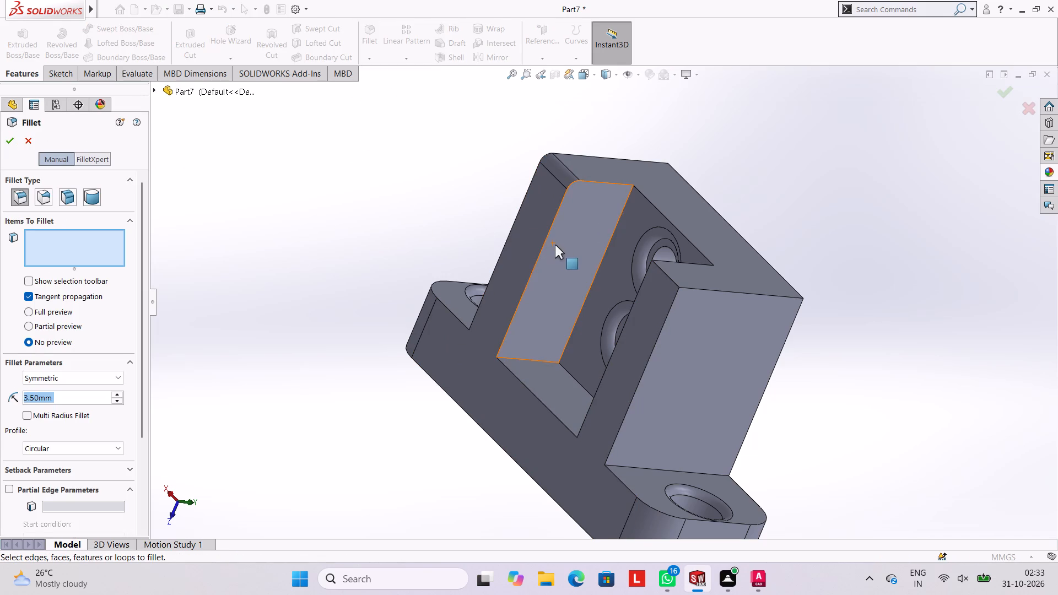
click(546, 241)
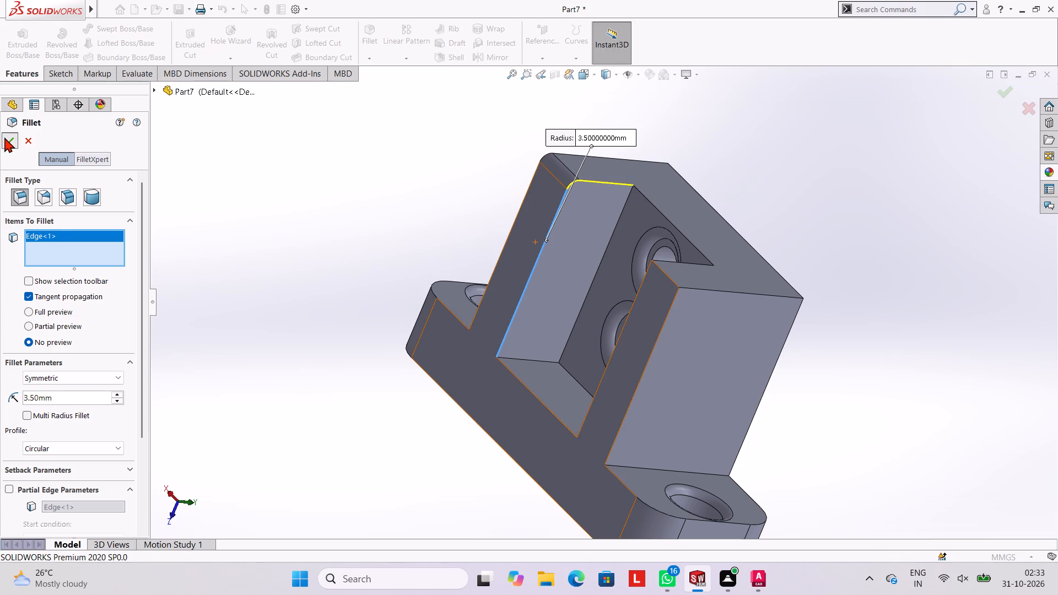
click(4, 137)
click(303, 195)
Fillet the connecting wall's inner top edge and the opposite upright's outer top and inner vertical front edges with a 3.5 mm radius.
middle_drag(410, 261, 464, 271)
scroll(610, 290, up, 2)
middle_drag(647, 286, 566, 340)
scroll(565, 351, down, 4)
scroll(631, 278, down, 1)
middle_drag(633, 275, 641, 202)
scroll(636, 207, up, 4)
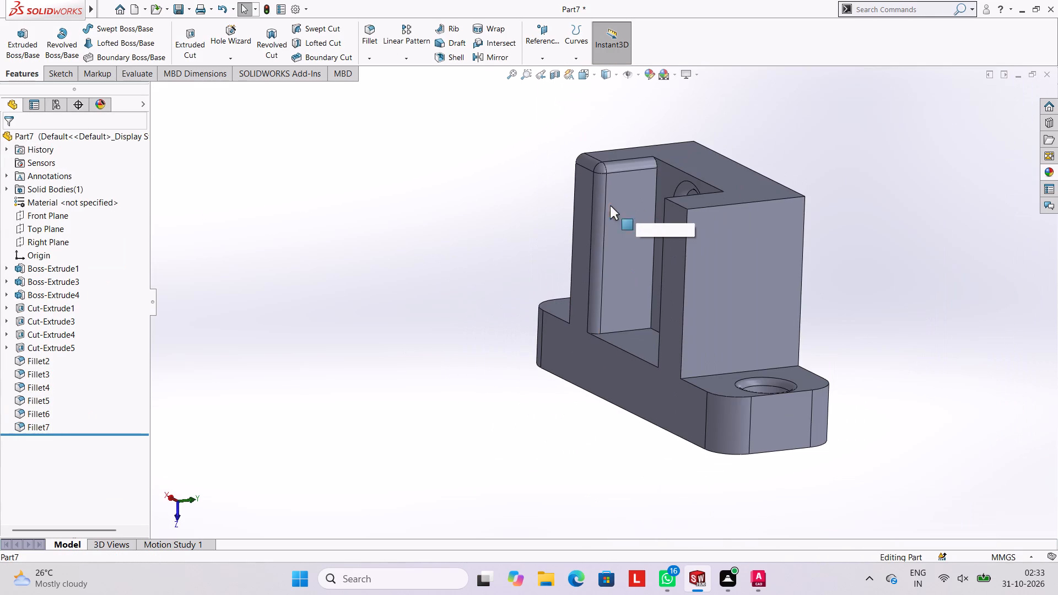
scroll(598, 174, down, 1)
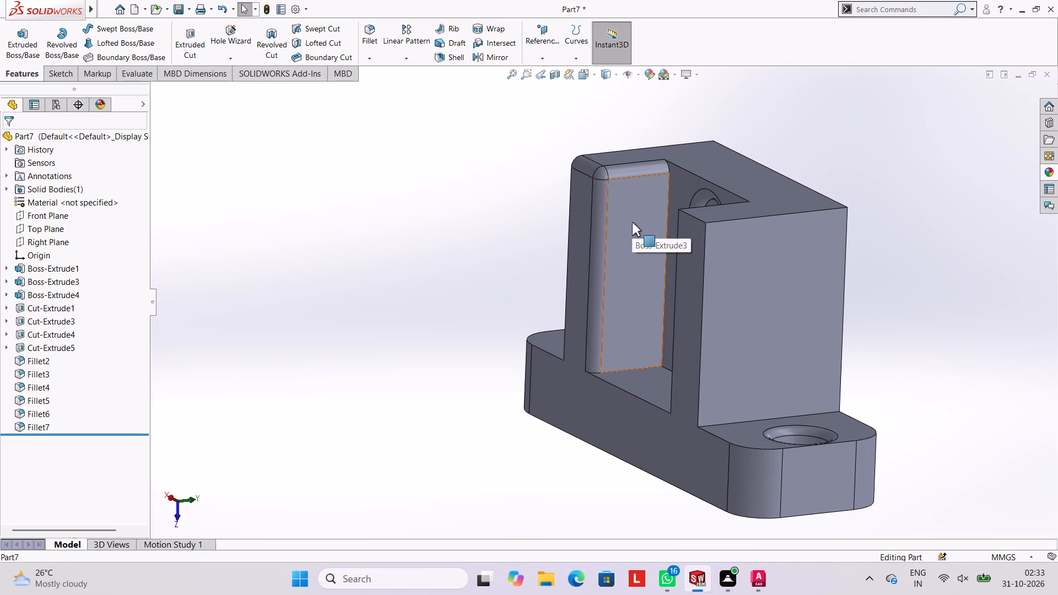
middle_drag(646, 229, 667, 237)
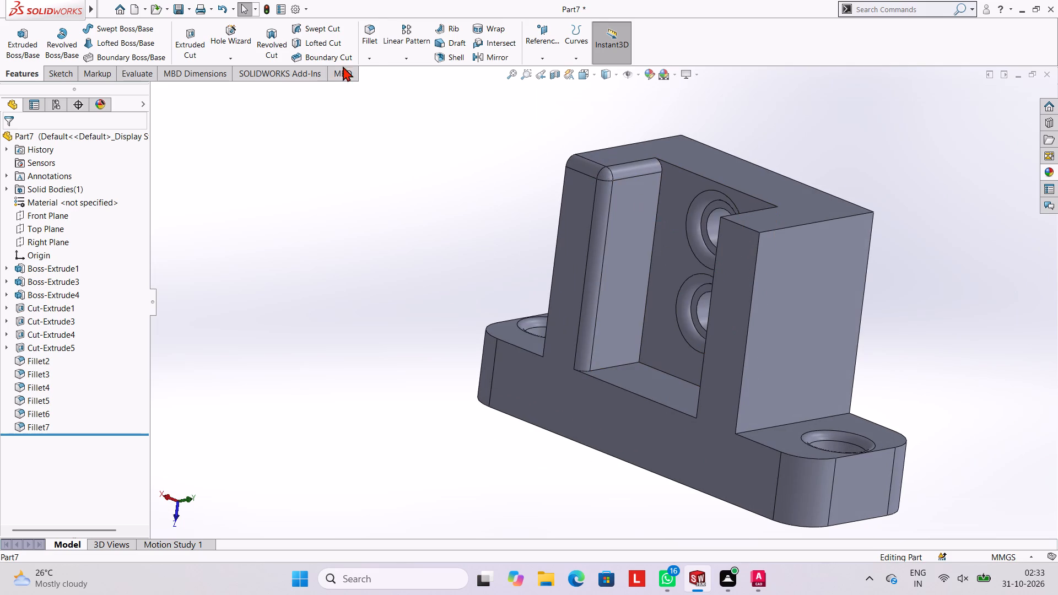
click(369, 52)
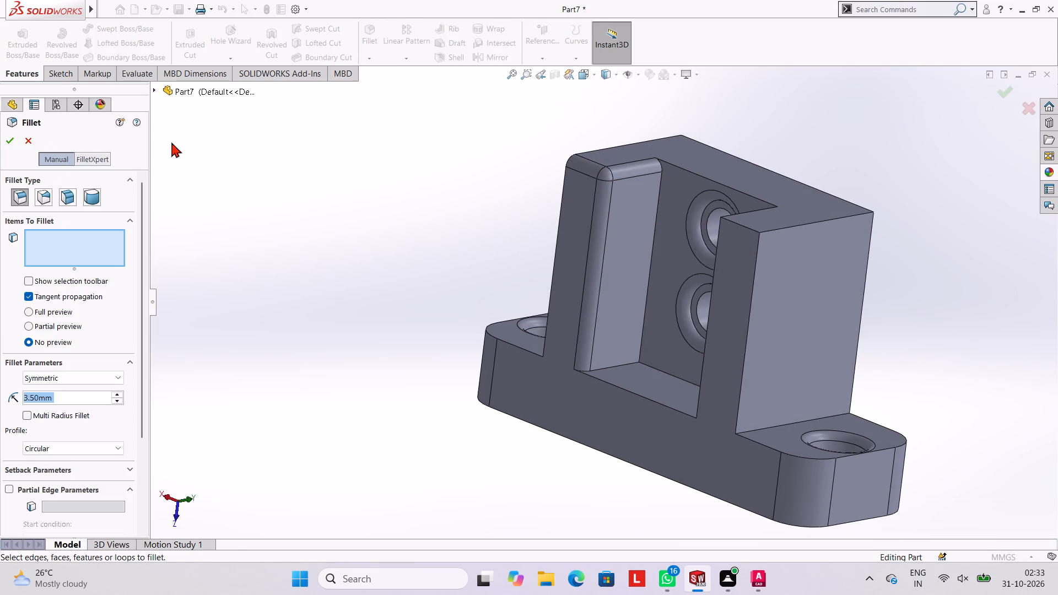
click(677, 165)
click(805, 225)
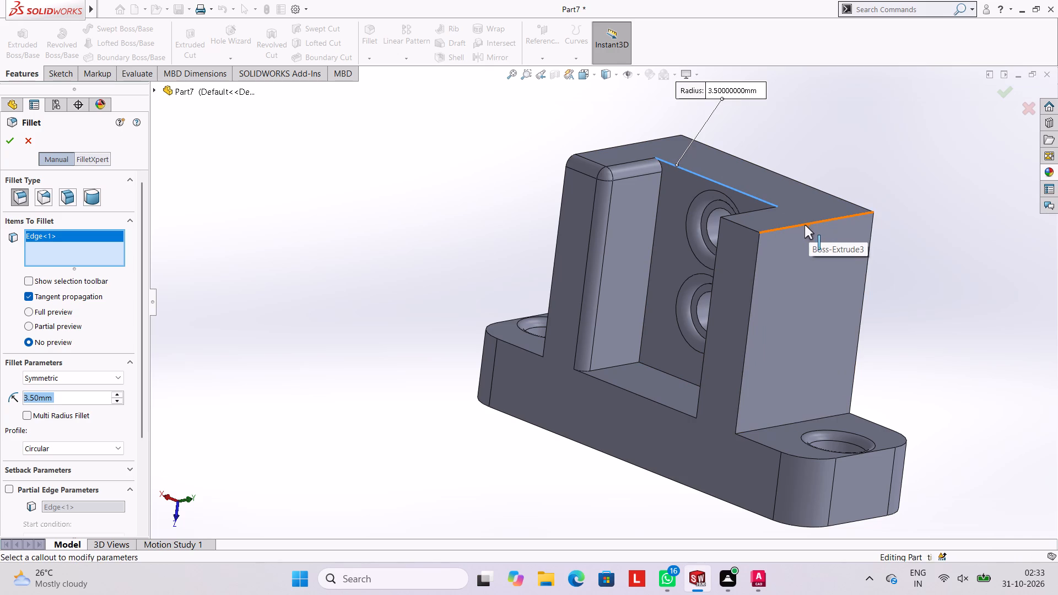
click(710, 298)
click(6, 142)
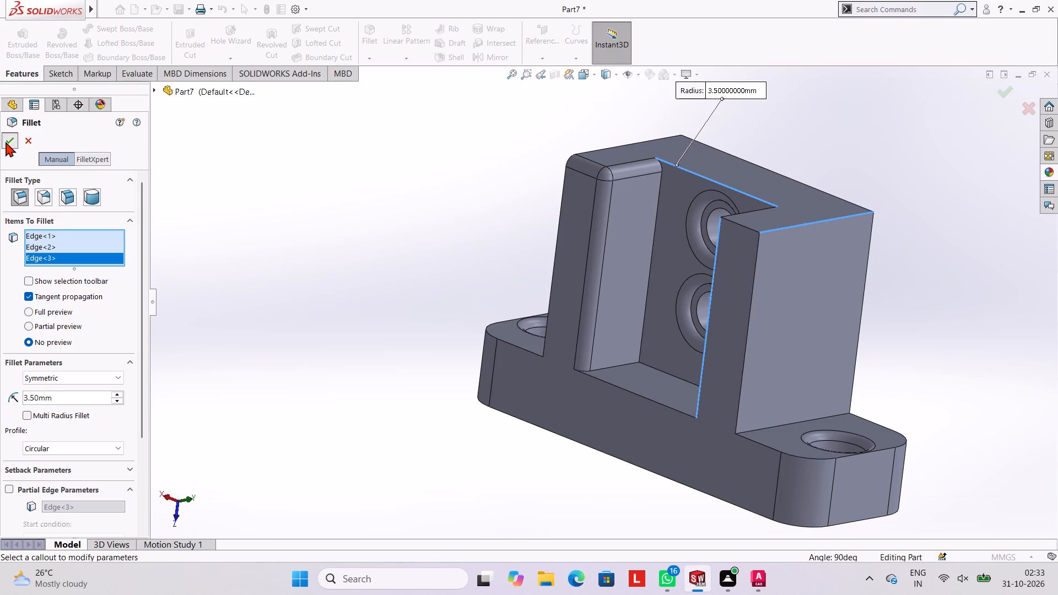
click(406, 164)
Fillet the vertical inside corner between the first filleted upright and the connecting wall with a 3.5 mm radius.
middle_drag(503, 209, 537, 217)
scroll(774, 199, down, 2)
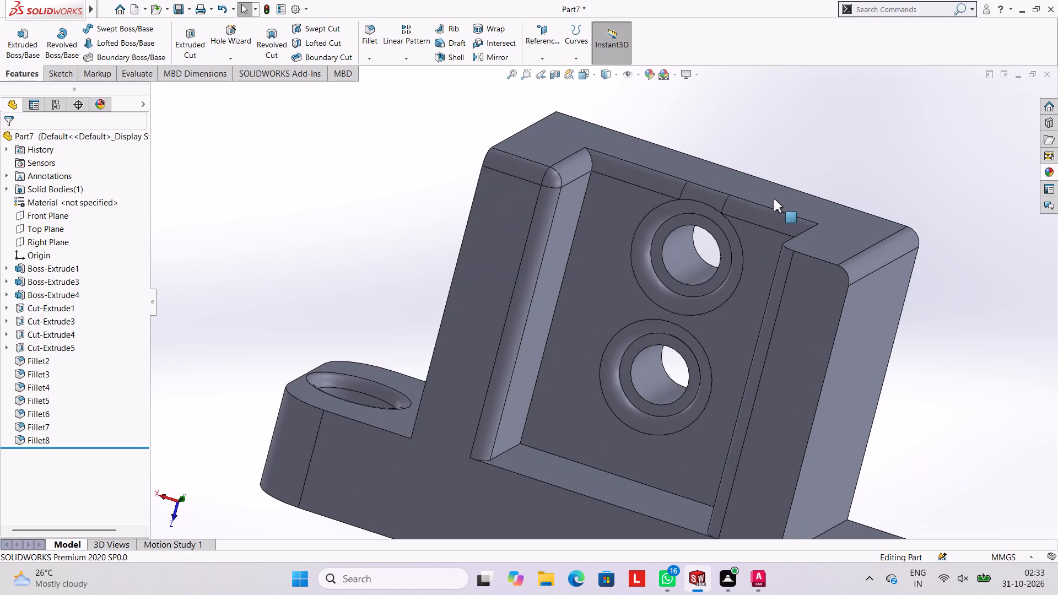
click(373, 55)
click(382, 72)
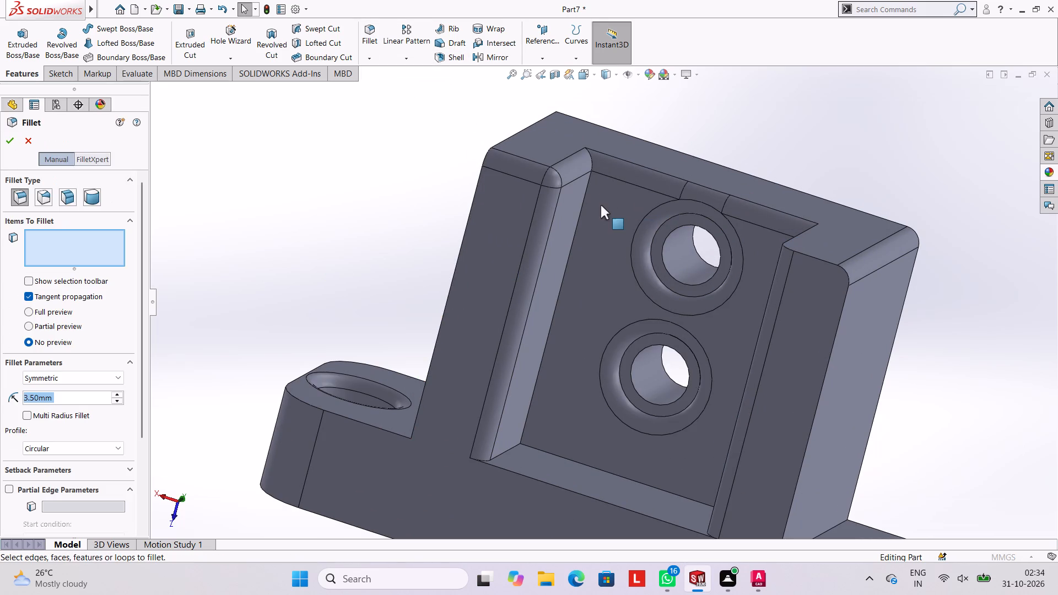
click(582, 204)
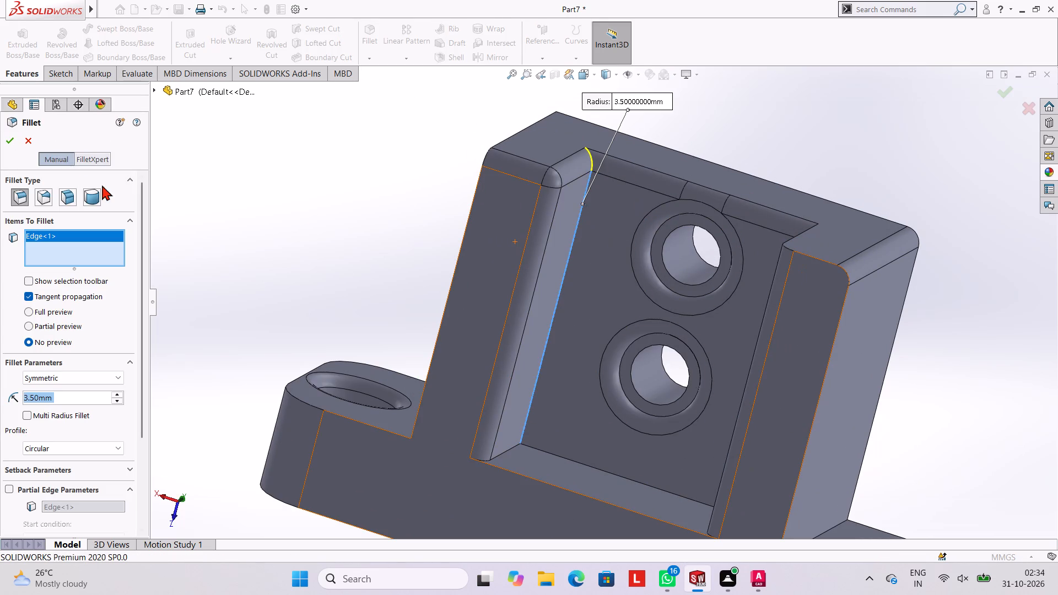
click(13, 141)
click(296, 161)
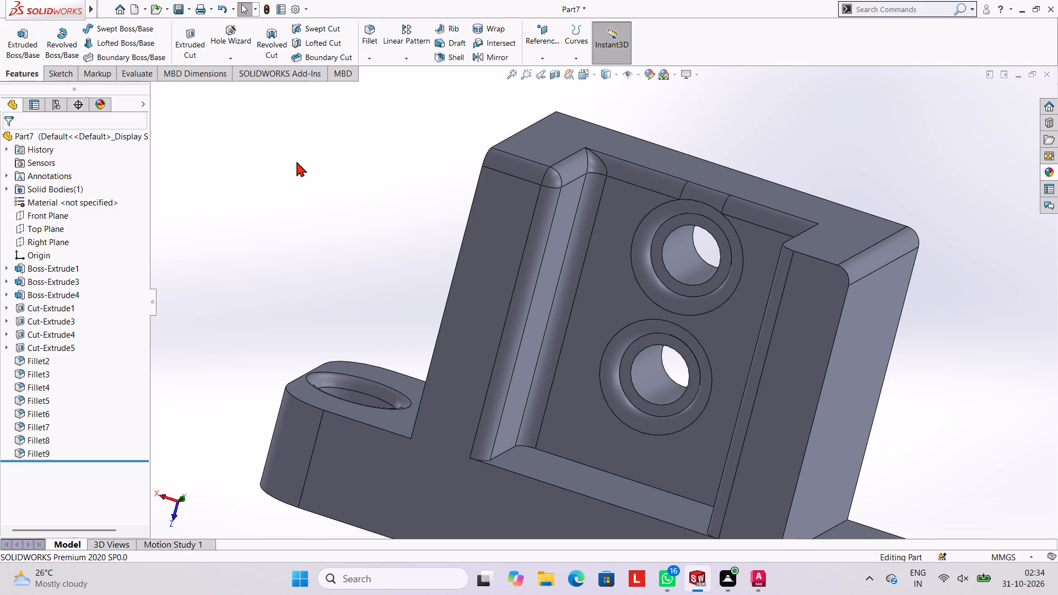
Fillet both uprights' outer vertical front edges, the recess's bottom front edge and the far flange's top front edge with a 3.5 mm radius.
scroll(597, 244, up, 2)
middle_drag(603, 241, 566, 237)
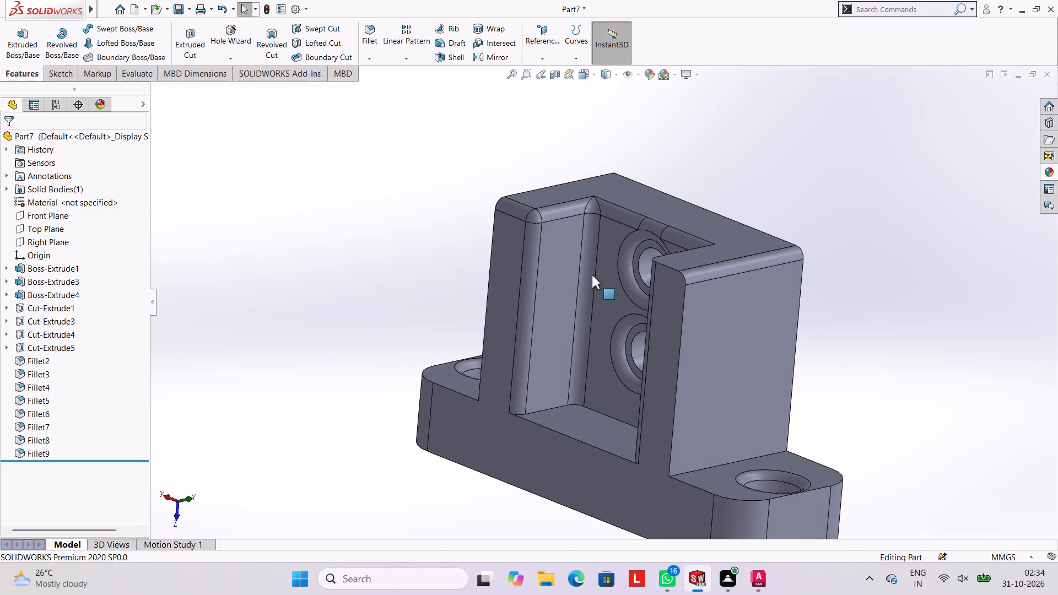
scroll(598, 278, up, 4)
scroll(603, 280, down, 3)
middle_drag(619, 287, 671, 291)
scroll(754, 320, down, 1)
scroll(766, 346, up, 4)
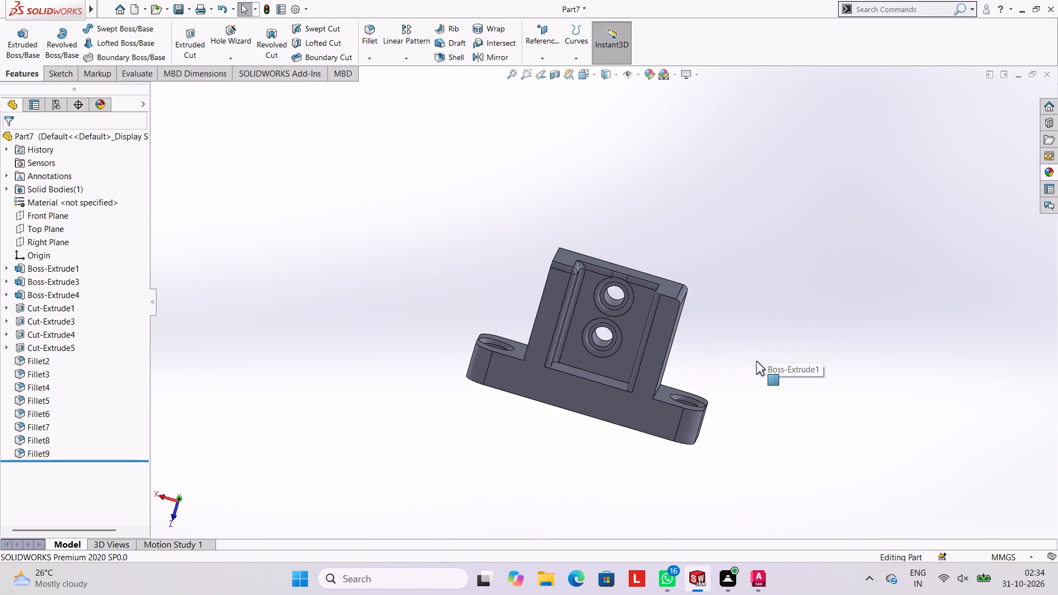
middle_drag(715, 343, 672, 348)
scroll(646, 312, down, 4)
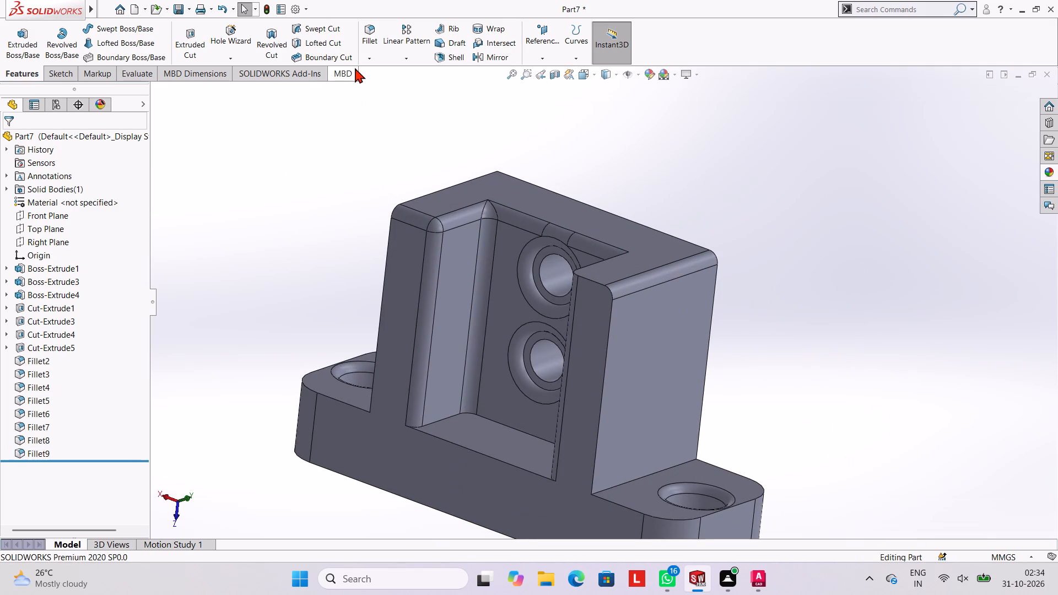
click(364, 57)
click(374, 73)
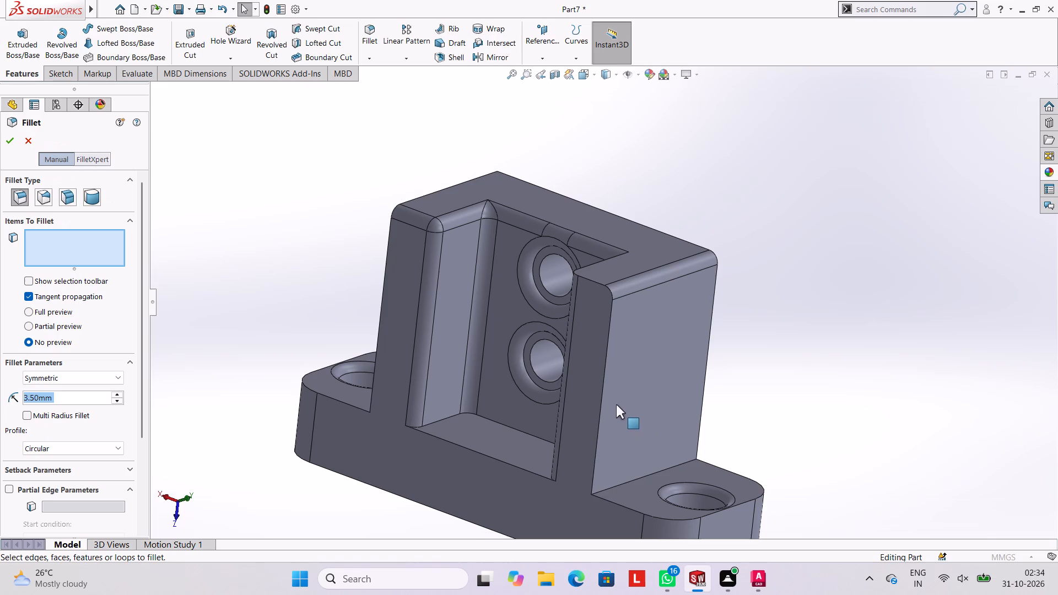
click(601, 401)
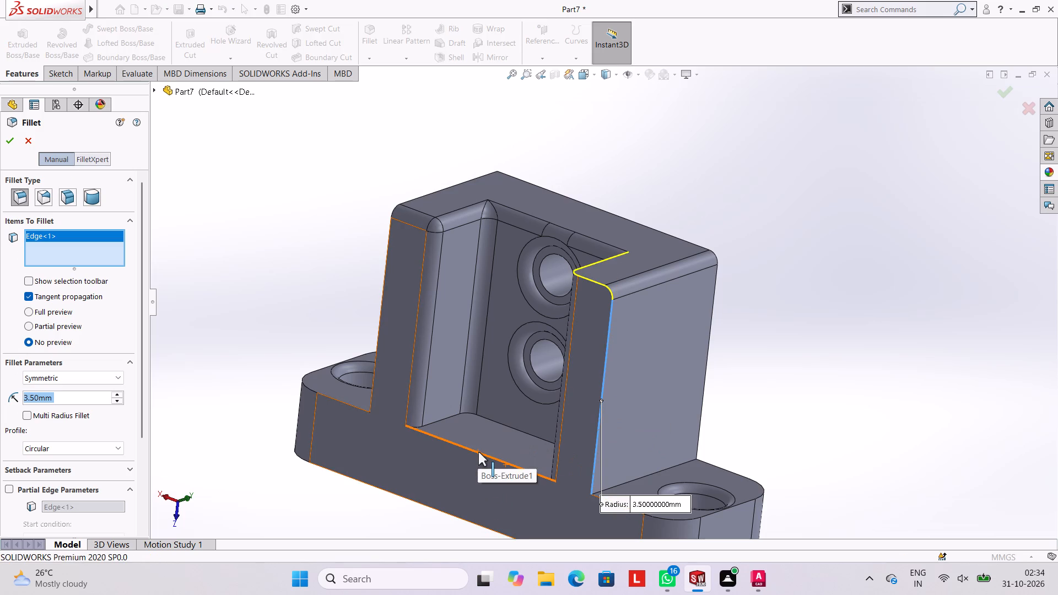
click(478, 452)
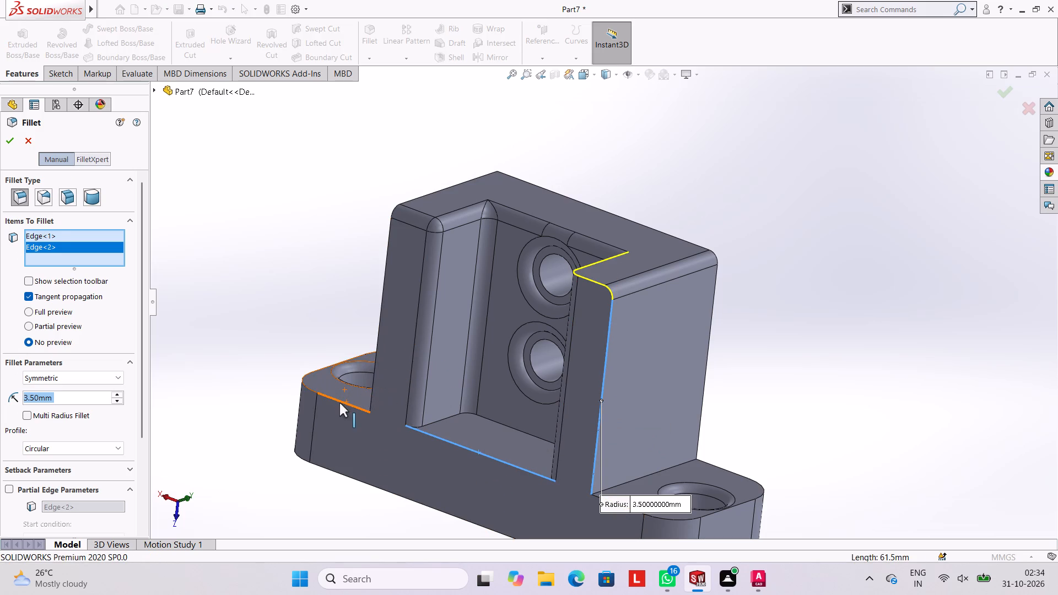
click(339, 403)
click(376, 354)
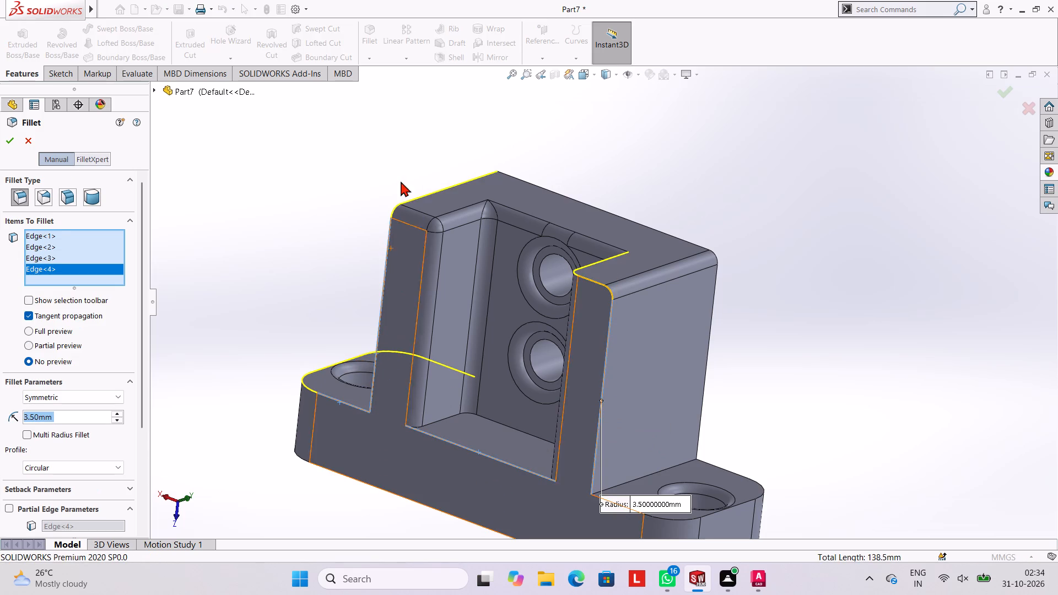
click(11, 138)
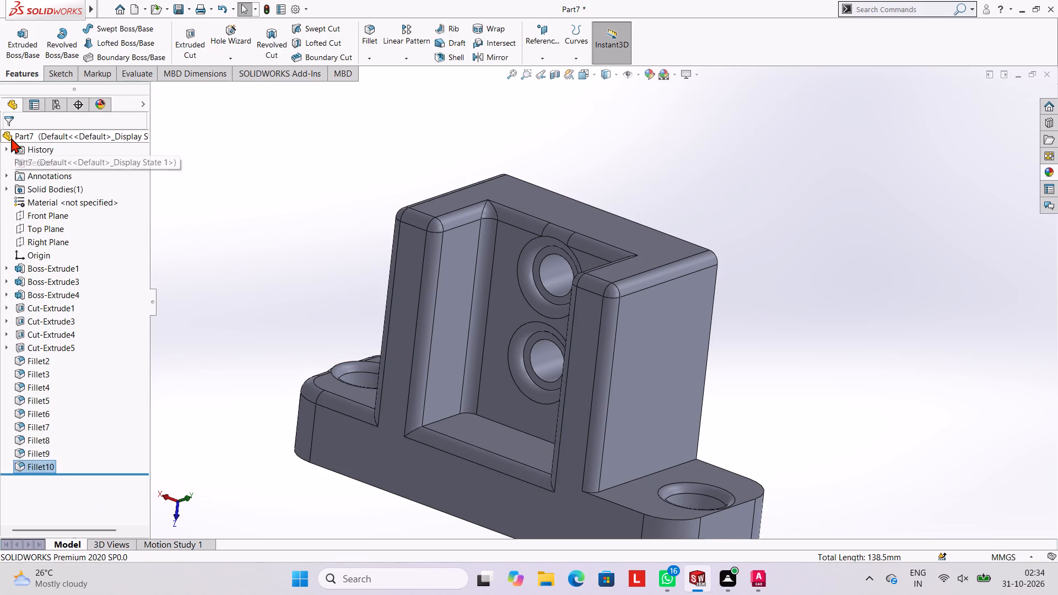
click(288, 203)
Examine the filleted edges of the flange, uprights and recess from several angles and zoom levels.
scroll(460, 354, up, 2)
middle_drag(469, 356, 563, 402)
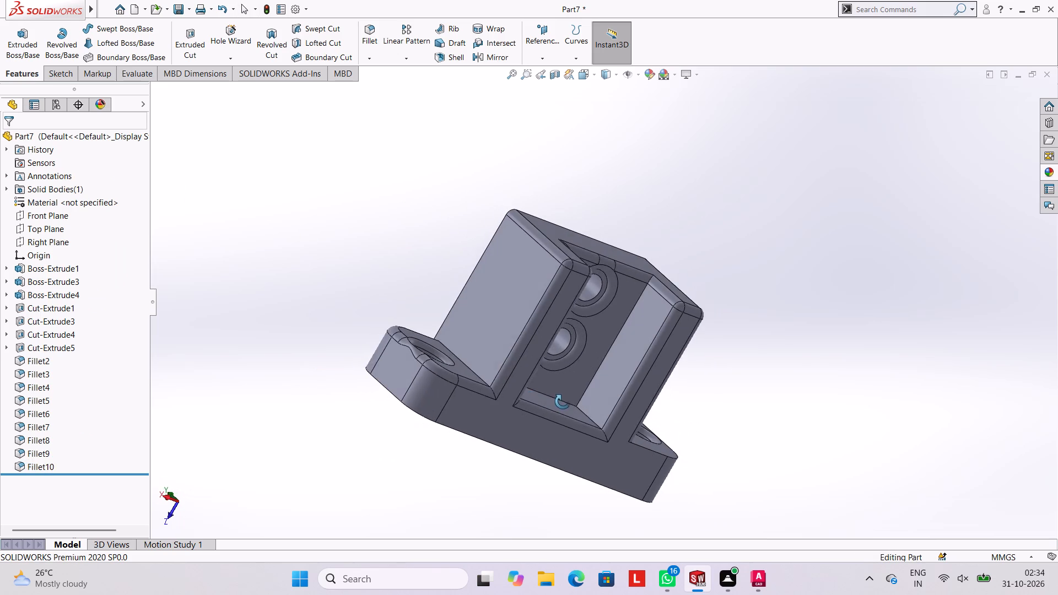
middle_drag(563, 402, 564, 402)
scroll(490, 350, up, 1)
middle_drag(487, 353, 438, 426)
scroll(433, 385, down, 5)
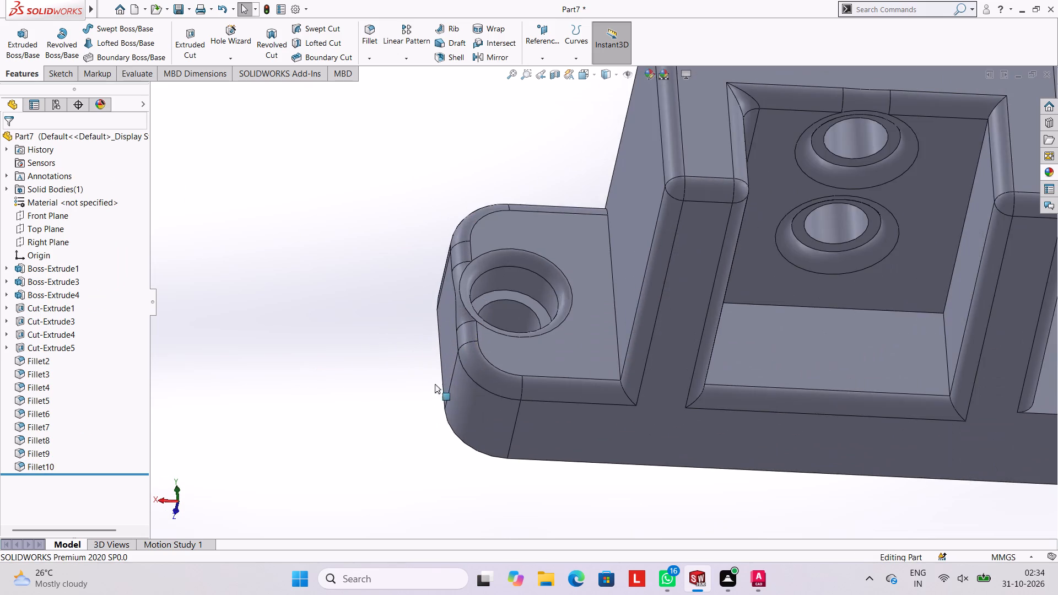
middle_drag(505, 312, 515, 238)
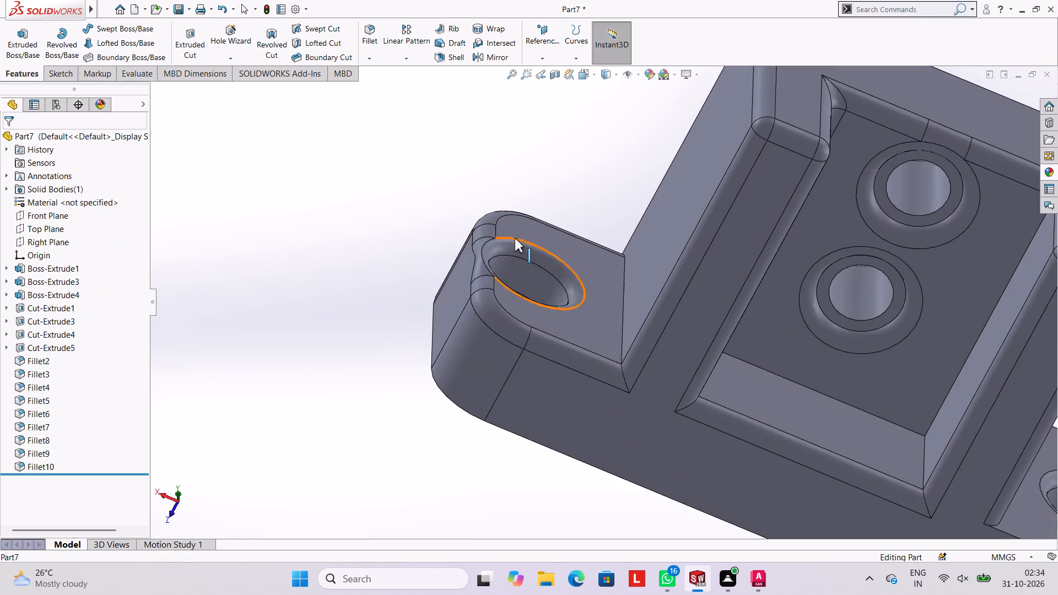
scroll(562, 301, up, 5)
middle_drag(698, 341, 641, 358)
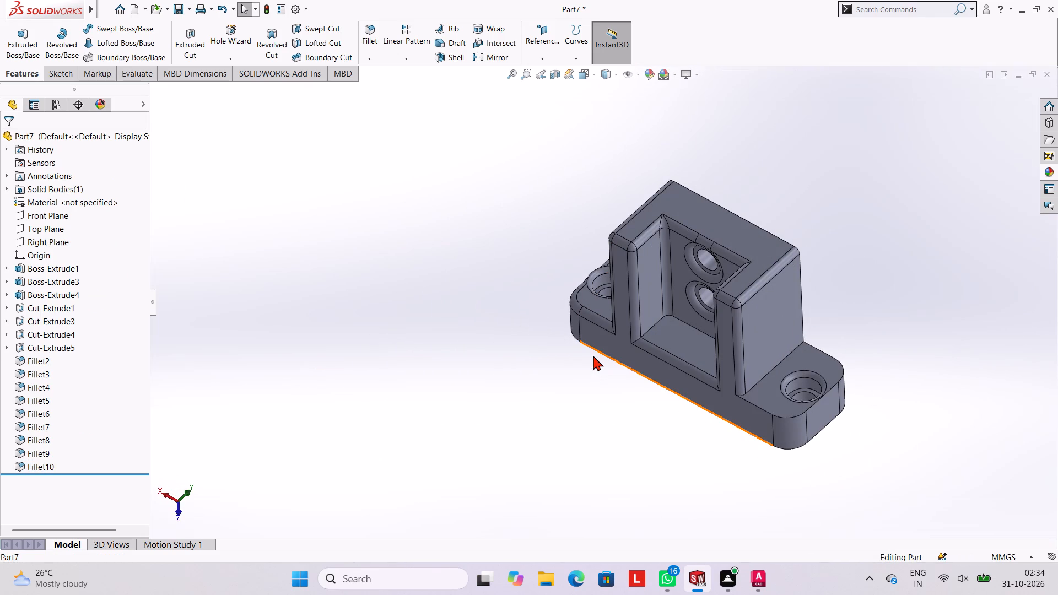
Delete the fillet on the counterbored hole's rim on the flange whose top edge is already filleted.
scroll(606, 293, up, 2)
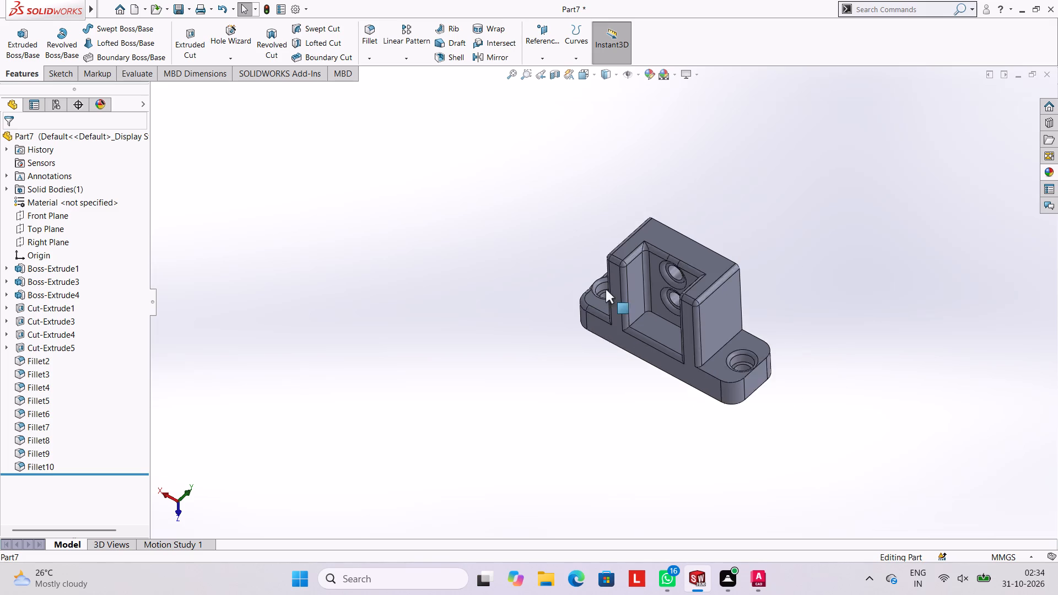
scroll(606, 289, down, 5)
click(581, 278)
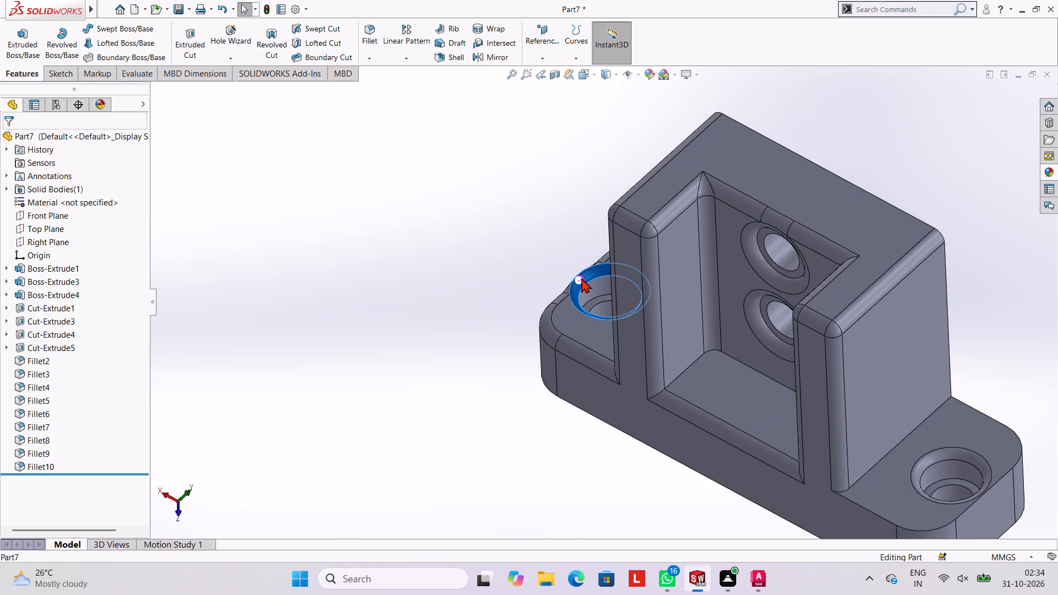
key(End)
key(Delete)
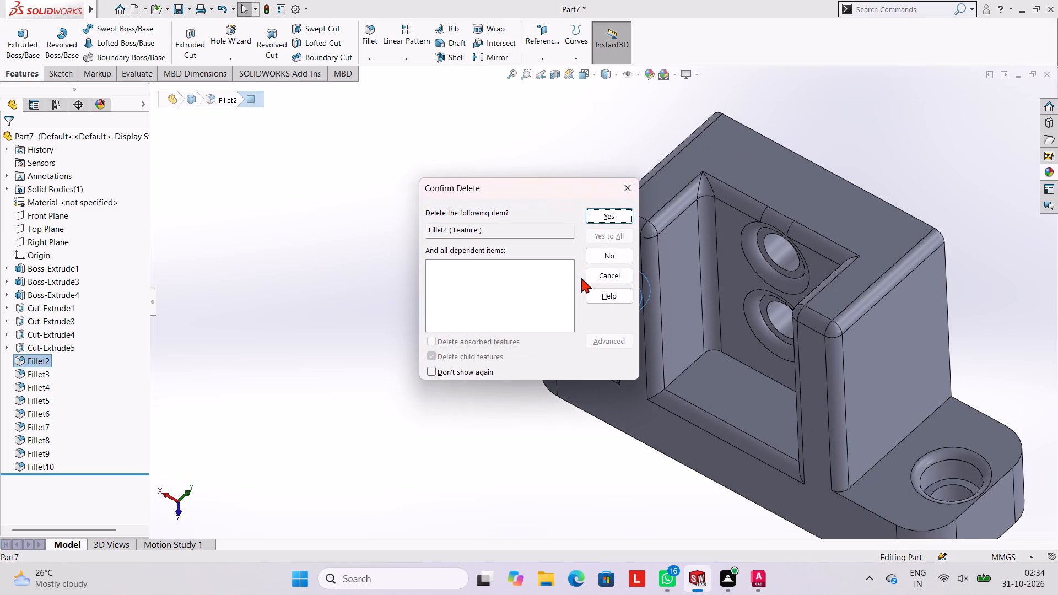
click(616, 219)
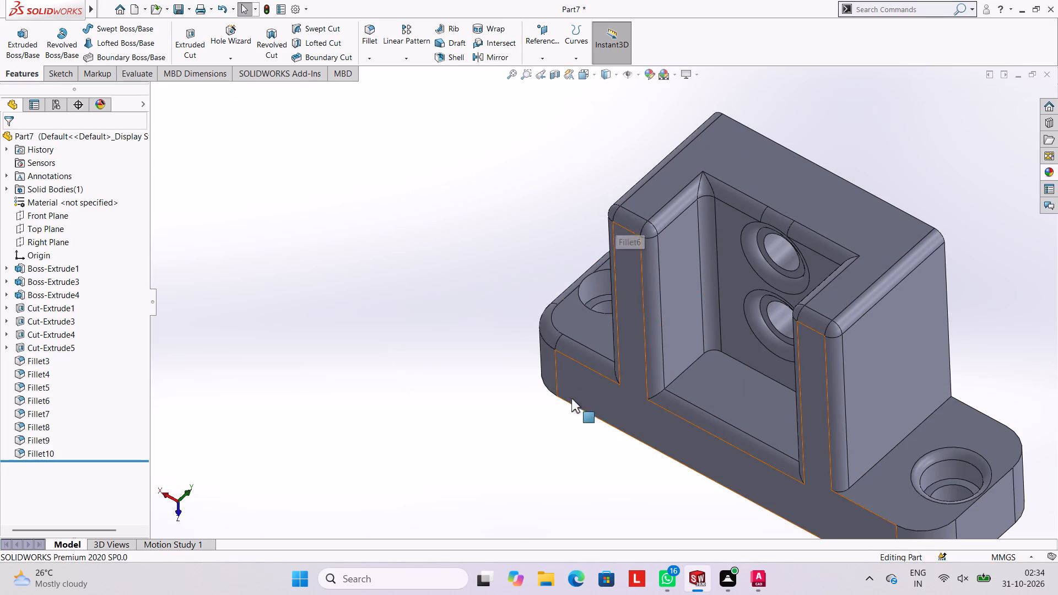
Fillet the outer top edge of the opposite flange with a 3.5 mm radius, following the tangent edges around its corners.
middle_drag(612, 323, 653, 339)
scroll(608, 282, down, 4)
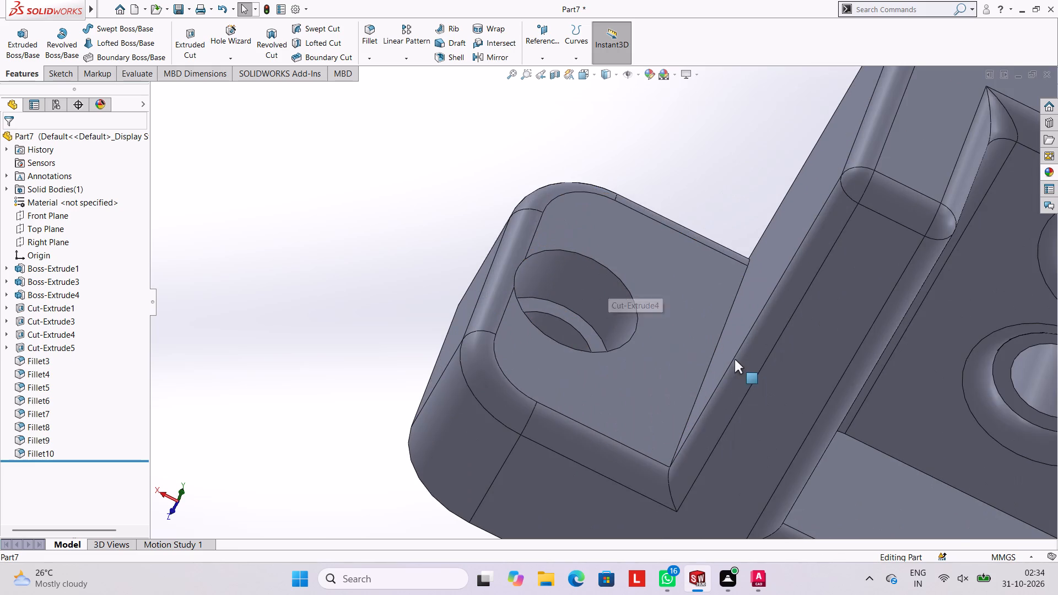
scroll(735, 359, up, 3)
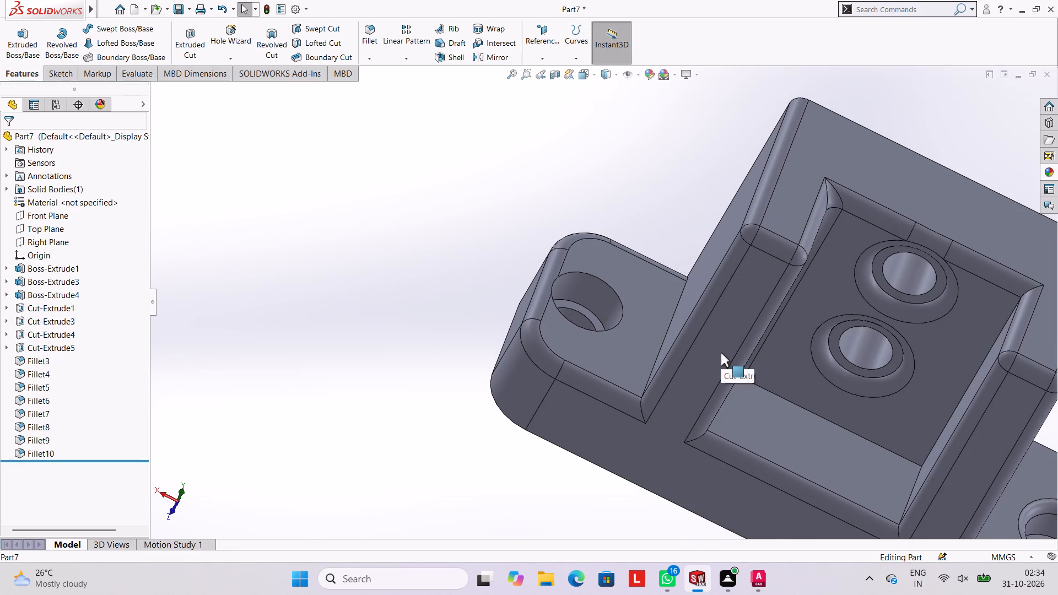
middle_drag(685, 296, 656, 290)
scroll(674, 342, up, 3)
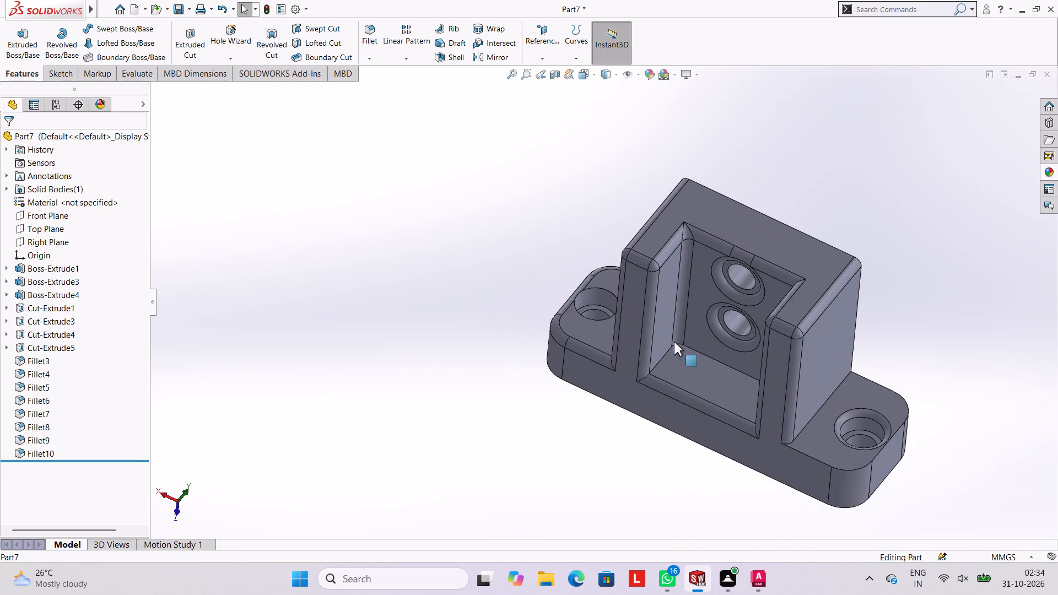
scroll(851, 420, down, 3)
click(369, 57)
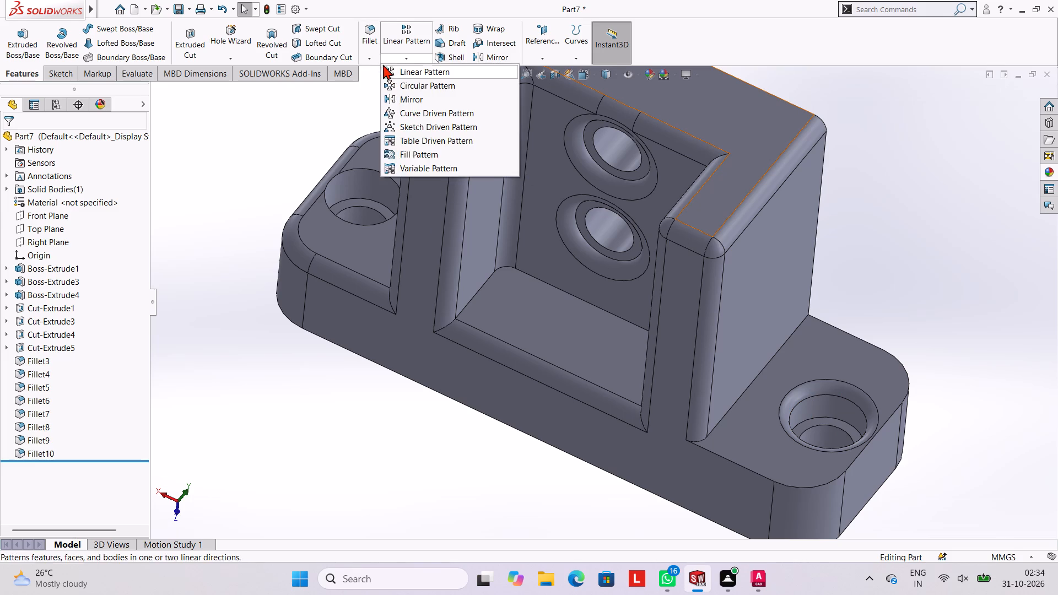
click(373, 67)
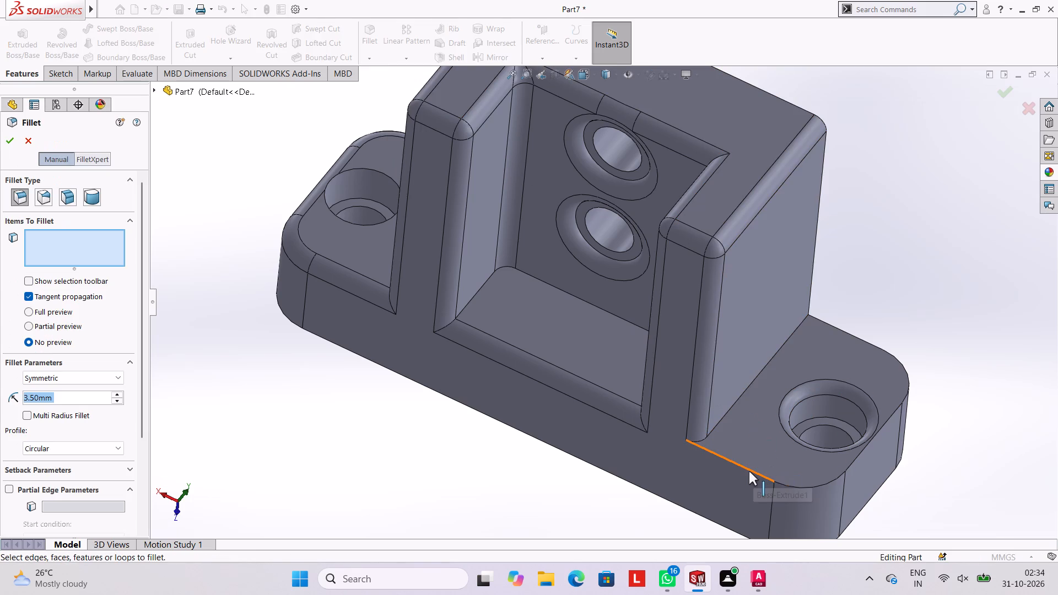
click(750, 470)
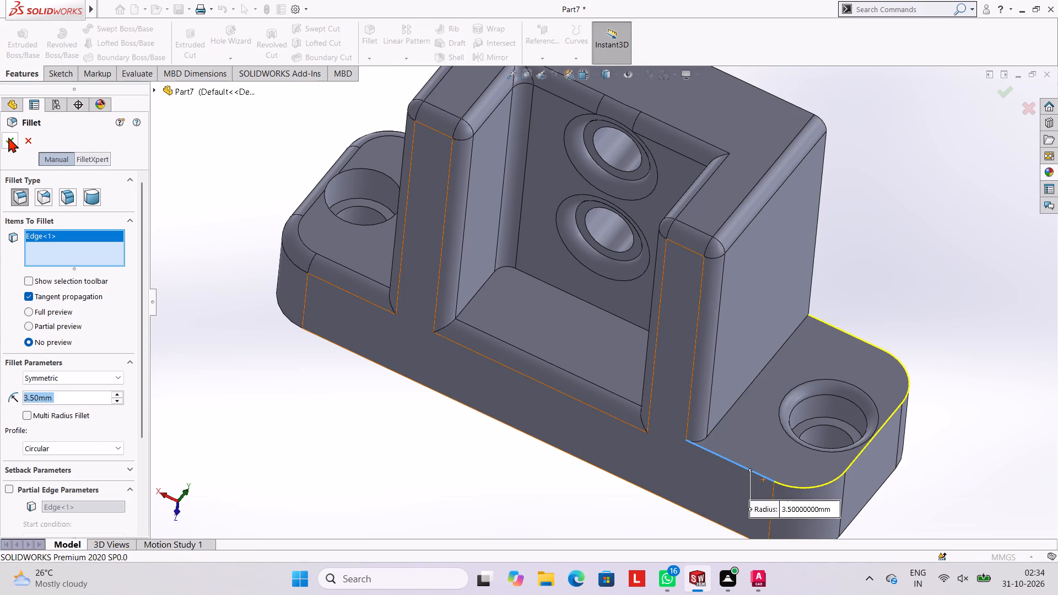
click(8, 137)
click(372, 415)
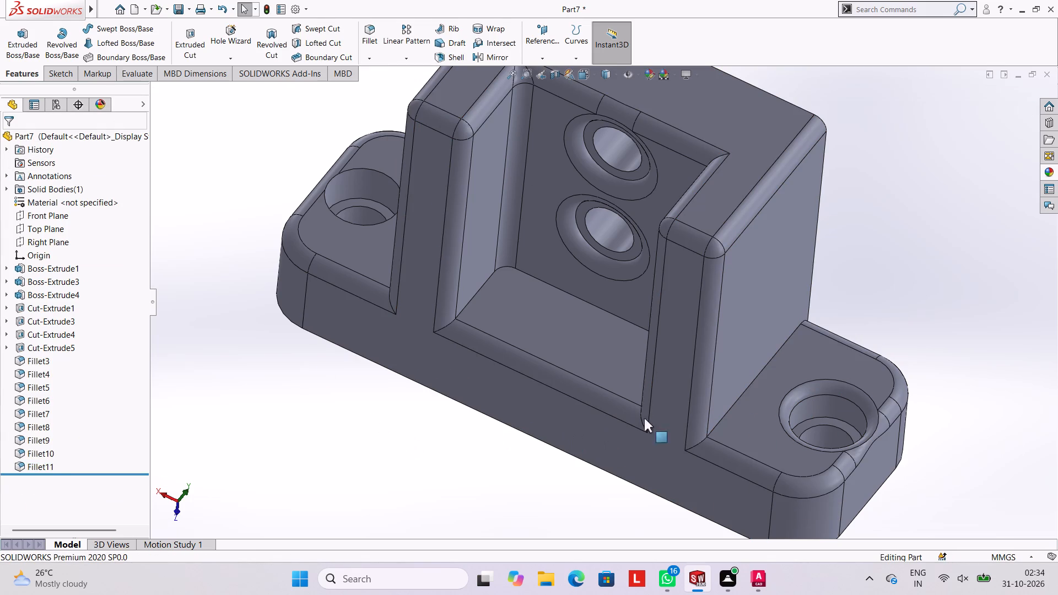
Delete the fillet on the counterbored hole's rim on the newly filleted flange.
click(798, 392)
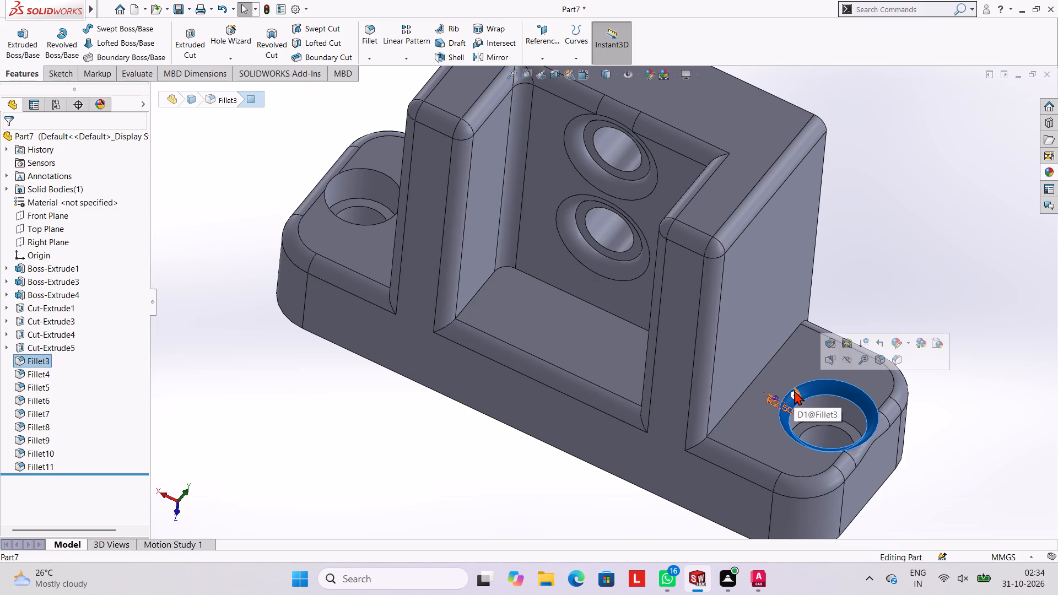
key(Delete)
click(612, 220)
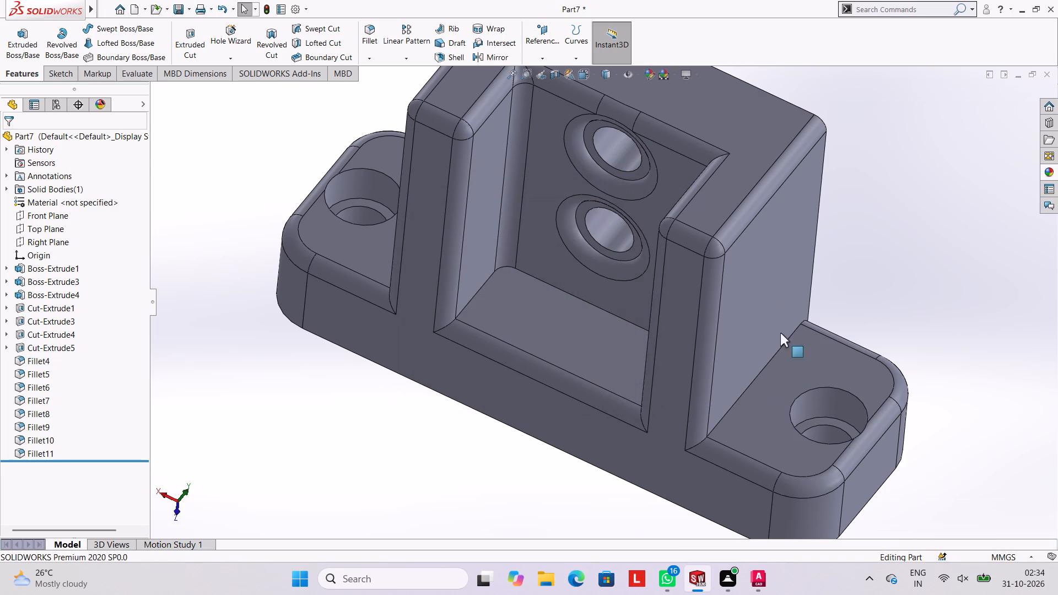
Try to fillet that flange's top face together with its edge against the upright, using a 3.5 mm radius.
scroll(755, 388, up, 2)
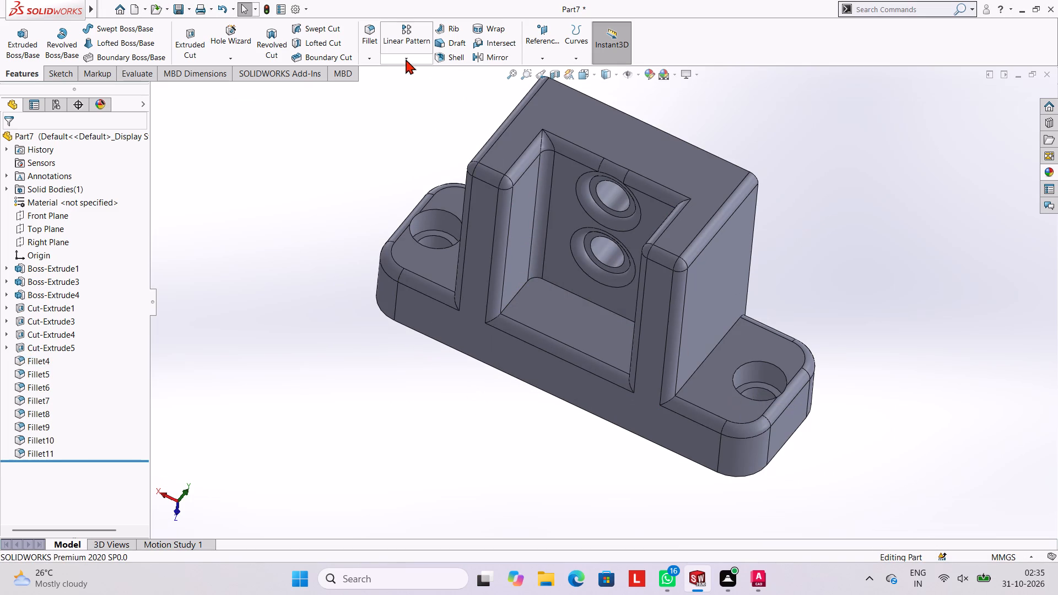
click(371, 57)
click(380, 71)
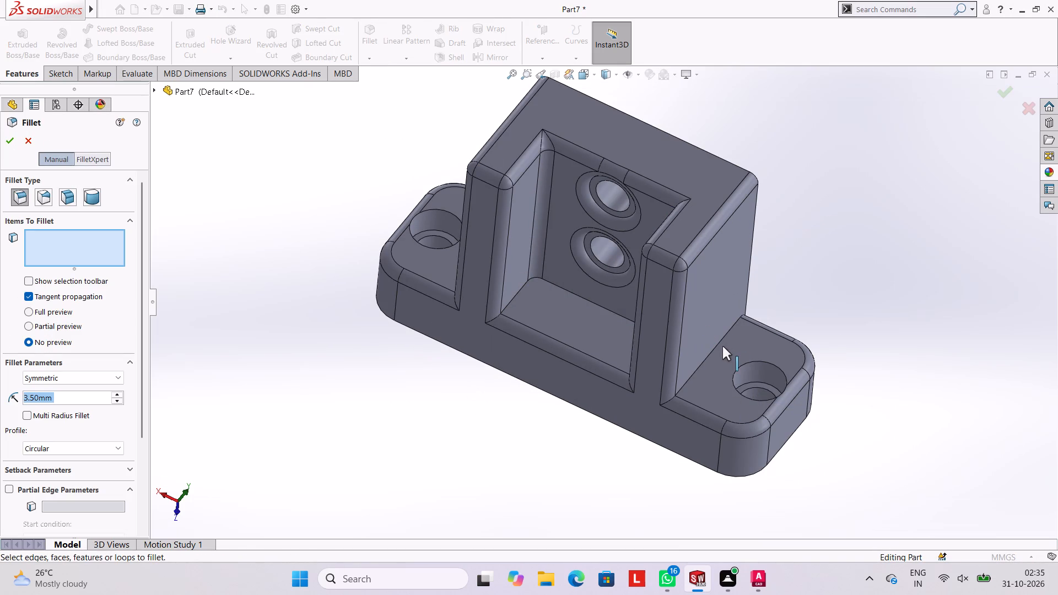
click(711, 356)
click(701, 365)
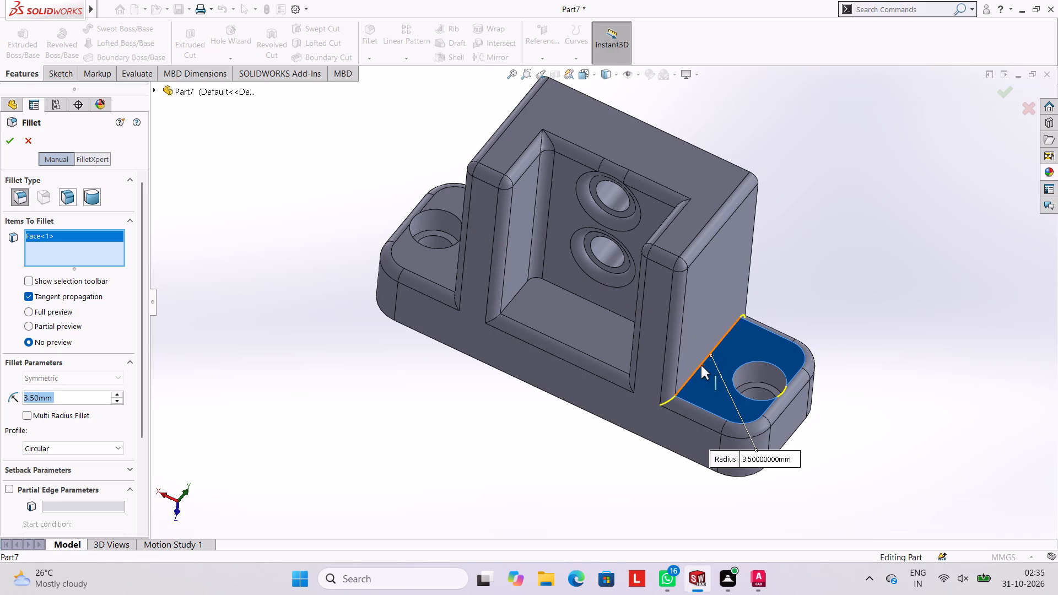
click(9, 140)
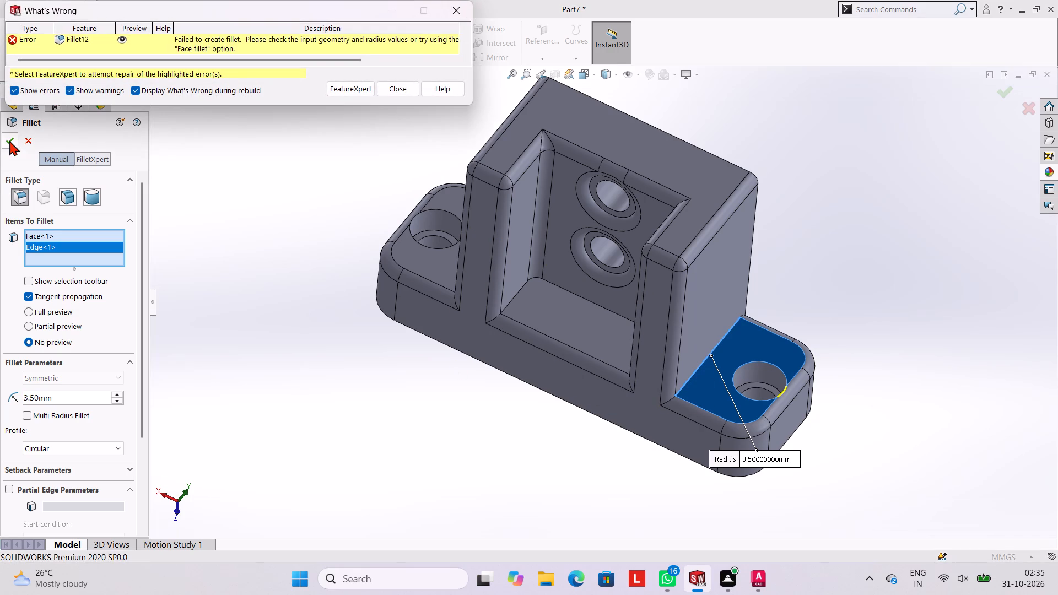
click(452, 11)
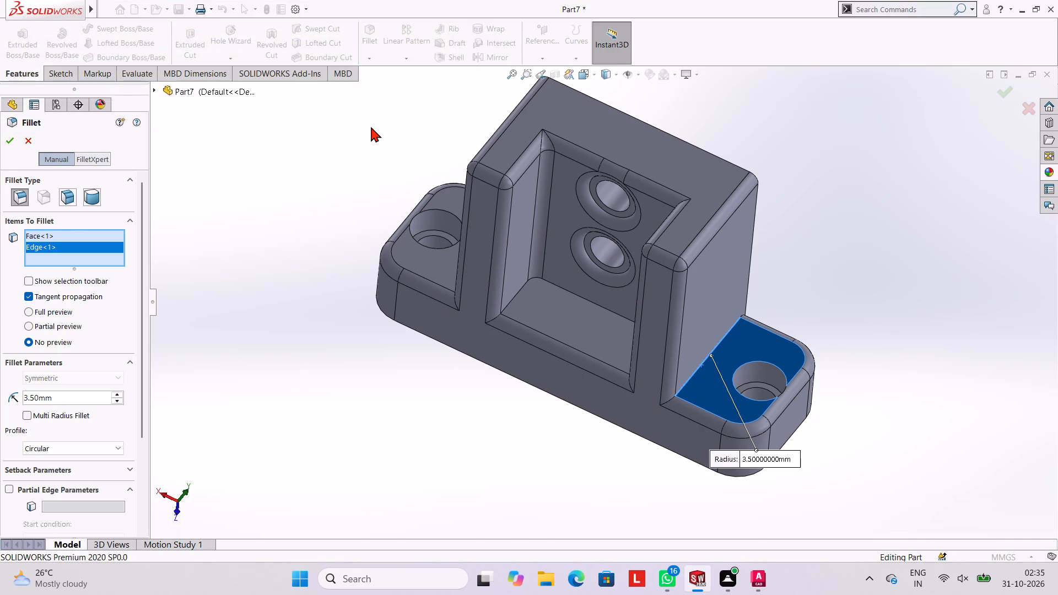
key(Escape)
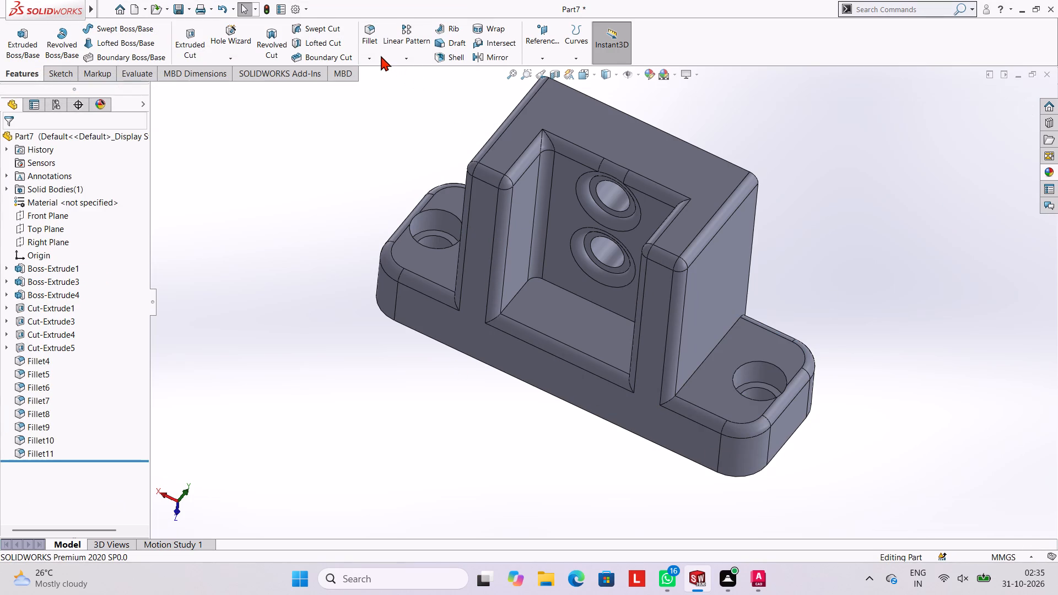
Fillet only the inside corner edge where that flange meets the upright's outer face with a 3.5 mm radius.
click(376, 56)
click(376, 66)
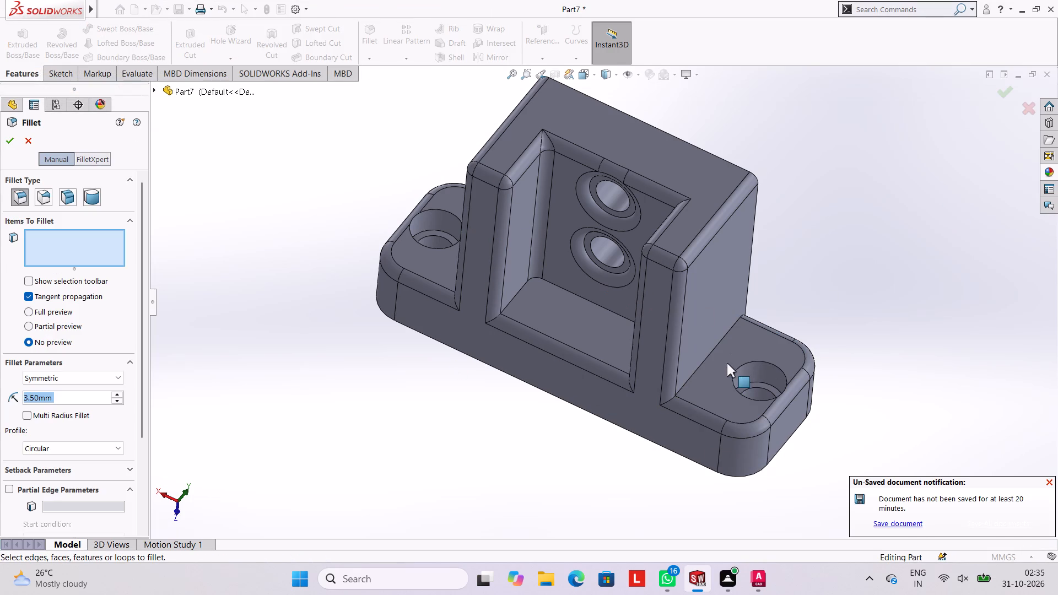
click(708, 356)
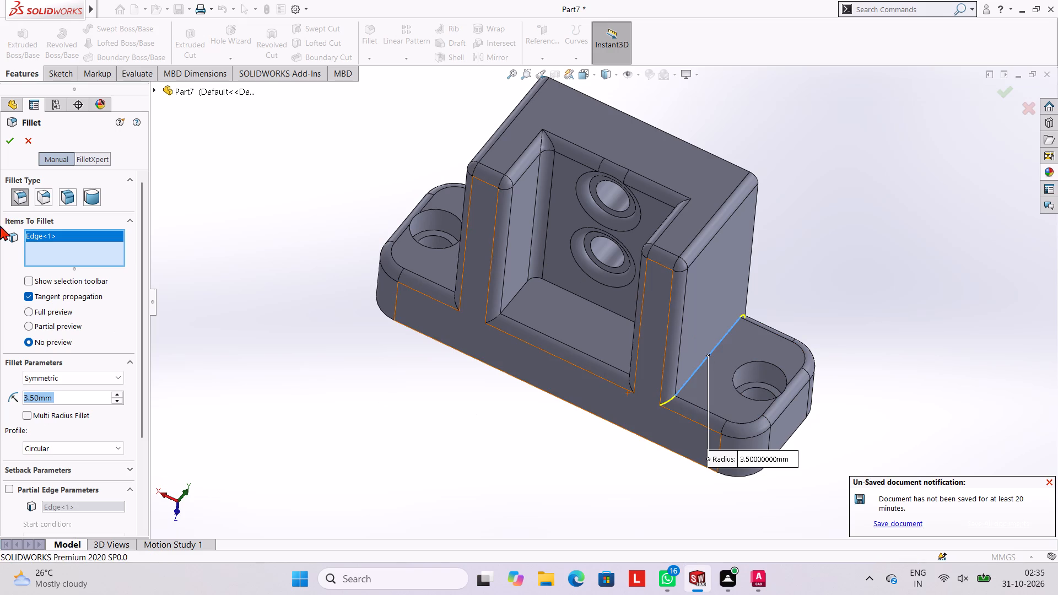
click(9, 144)
click(338, 357)
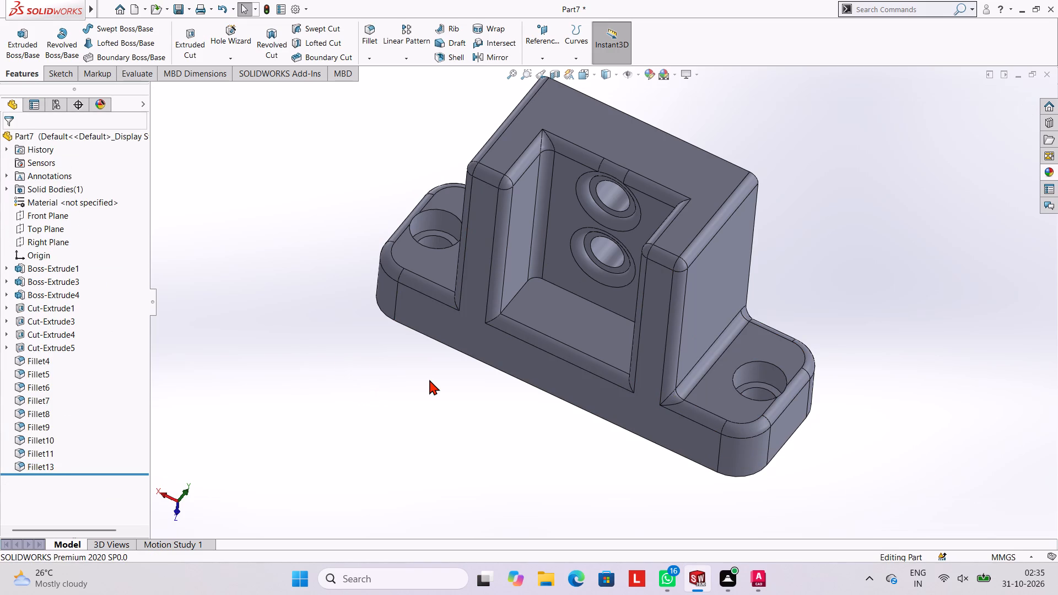
Fillet the remaining vertical inside corner between the second upright and the connecting wall with a 3.5 mm radius.
middle_drag(564, 328, 629, 353)
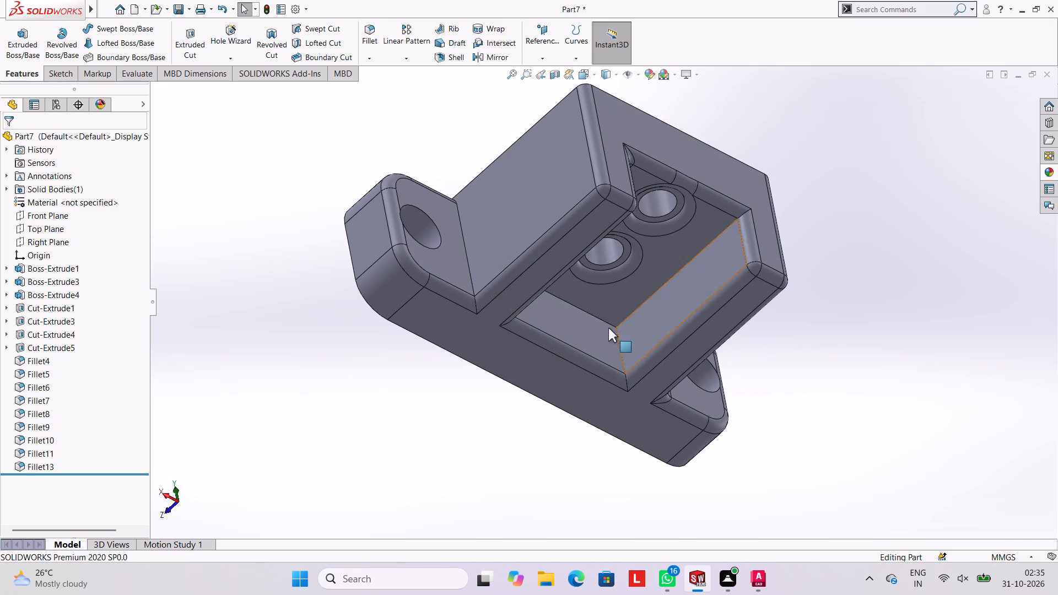
click(370, 53)
click(379, 64)
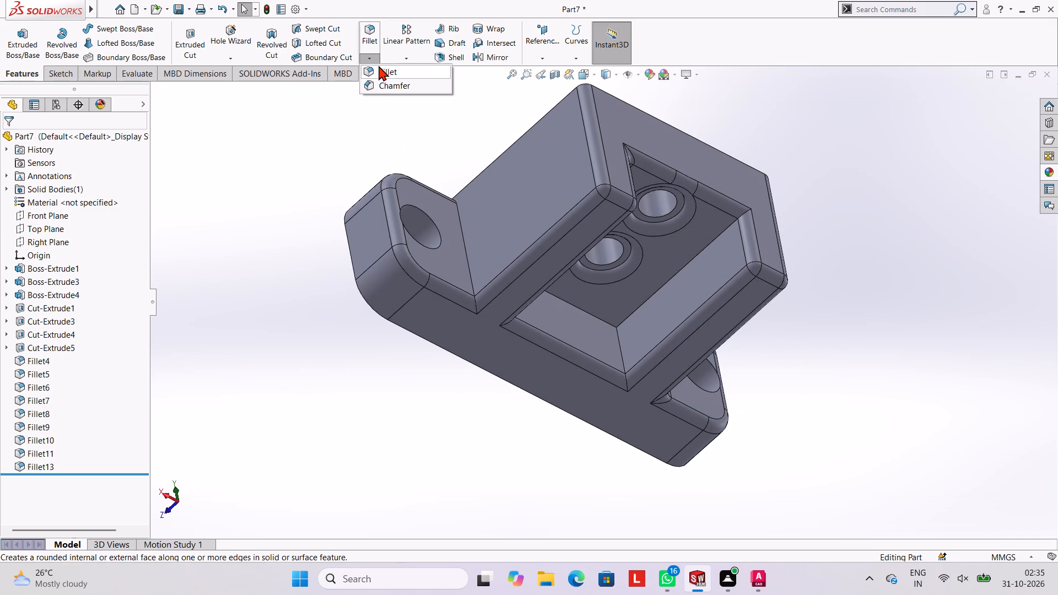
click(379, 68)
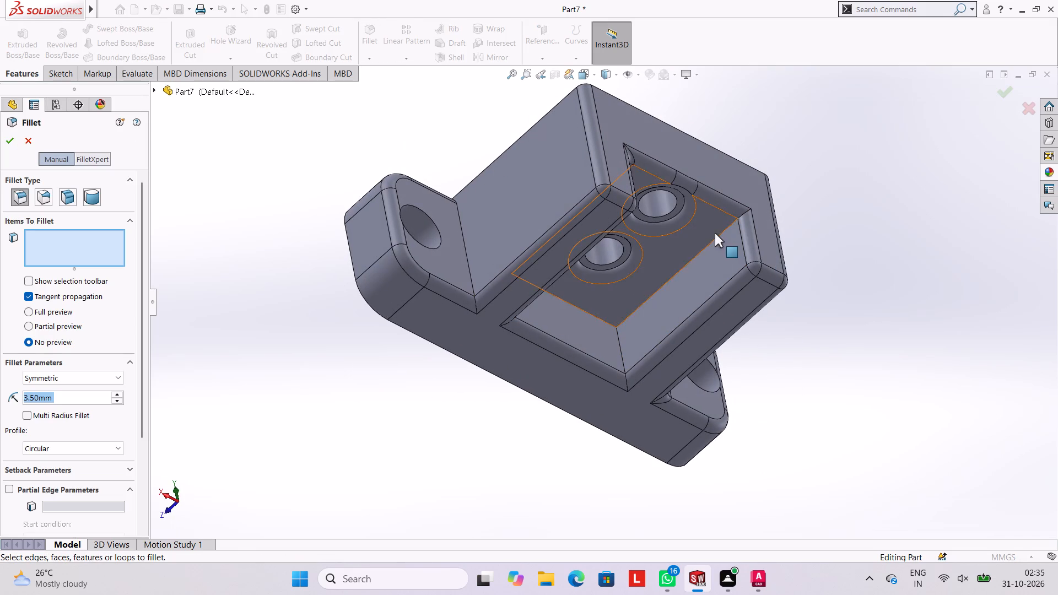
click(716, 238)
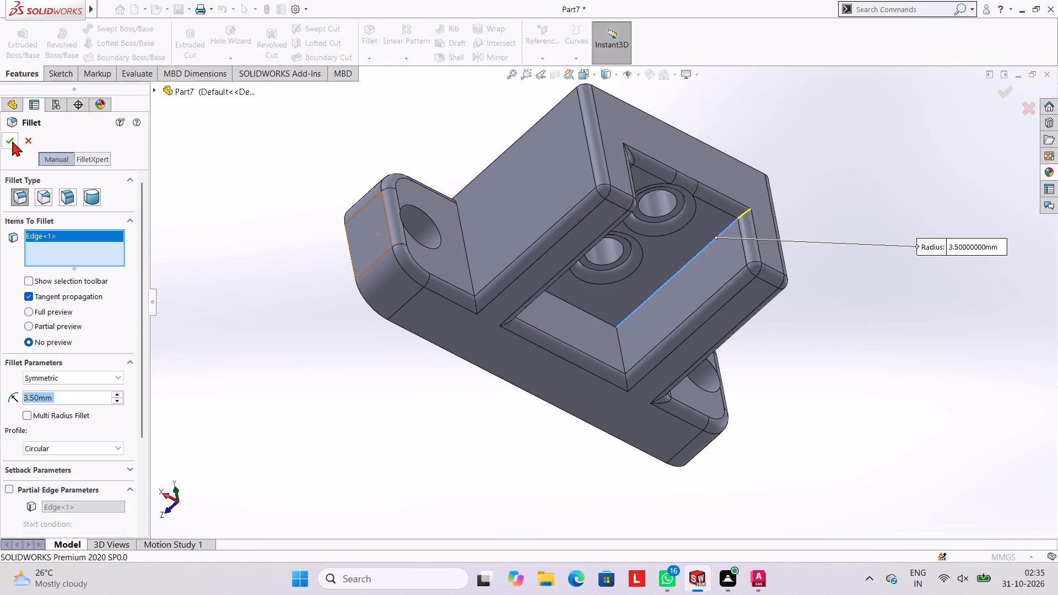
click(12, 141)
click(250, 152)
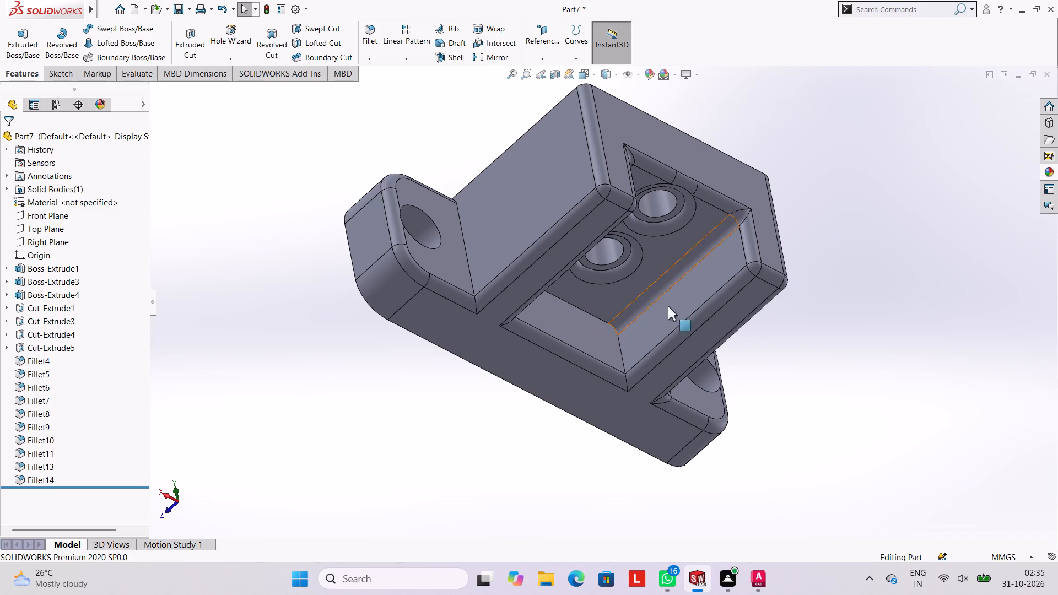
Fillet the connecting wall's rear top edge and its tangent rear side edges with a 3.5 mm radius.
scroll(687, 301, up, 1)
middle_drag(687, 294, 604, 248)
middle_drag(651, 195, 598, 268)
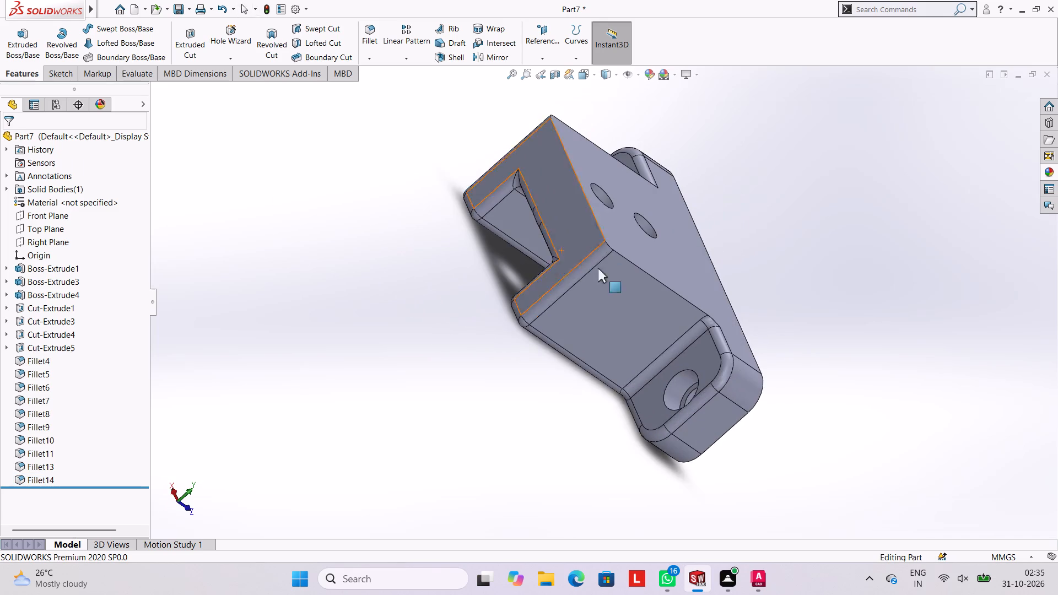
scroll(594, 192, down, 3)
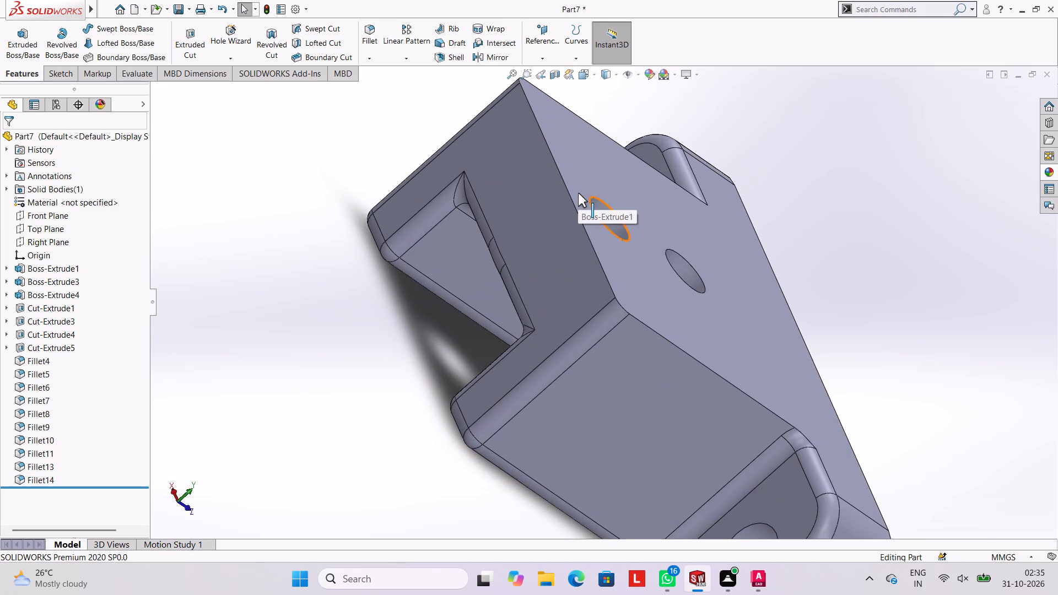
click(376, 56)
click(382, 71)
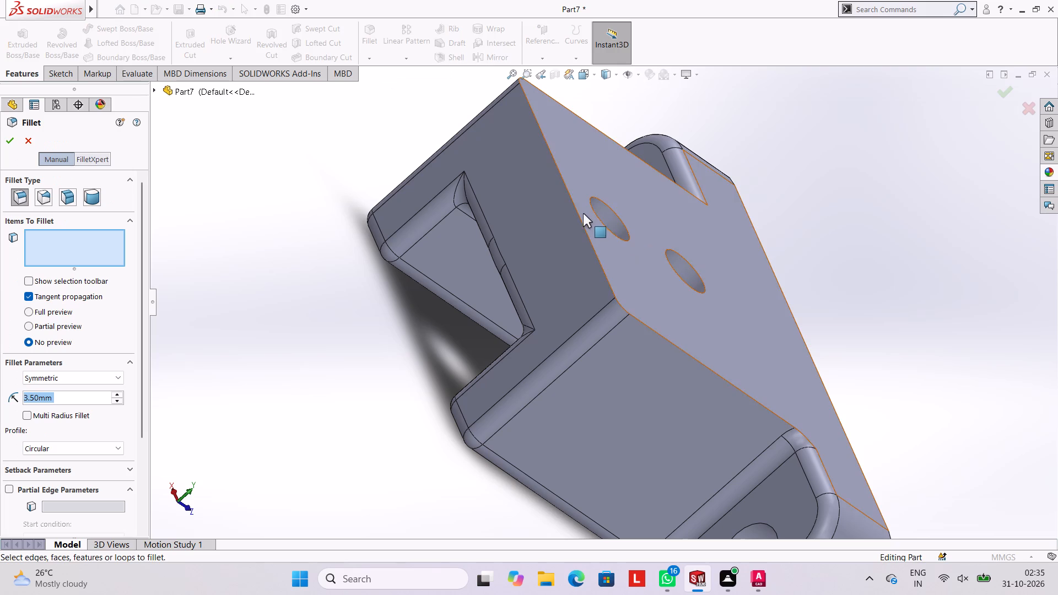
click(576, 209)
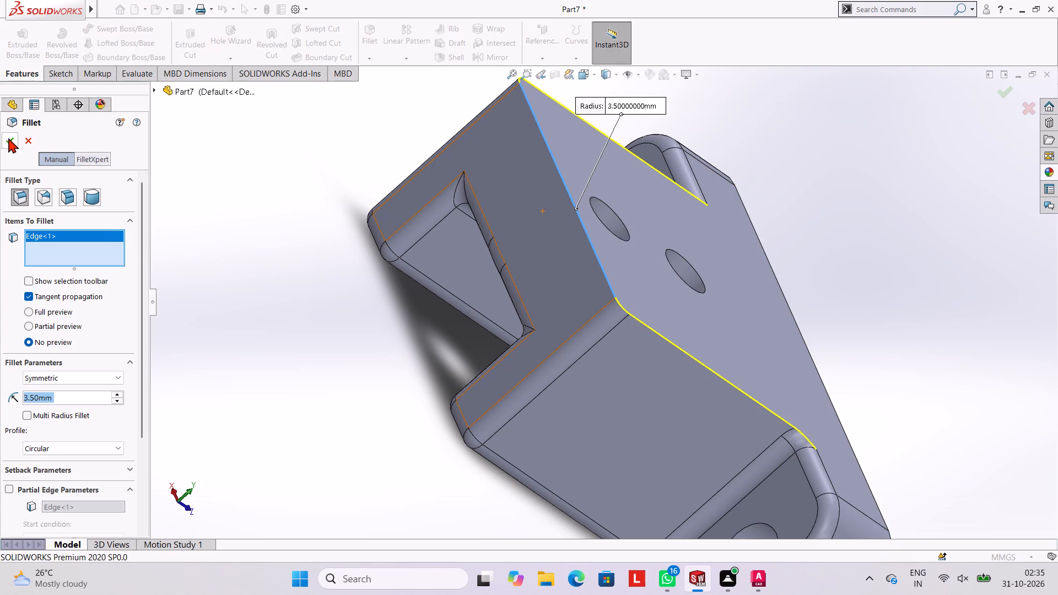
click(8, 138)
click(251, 205)
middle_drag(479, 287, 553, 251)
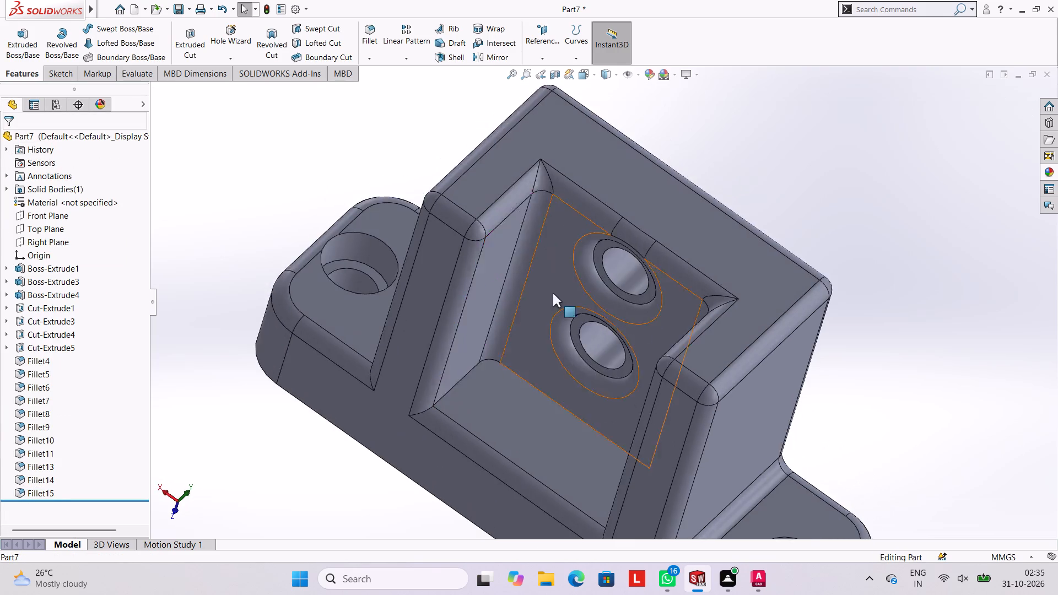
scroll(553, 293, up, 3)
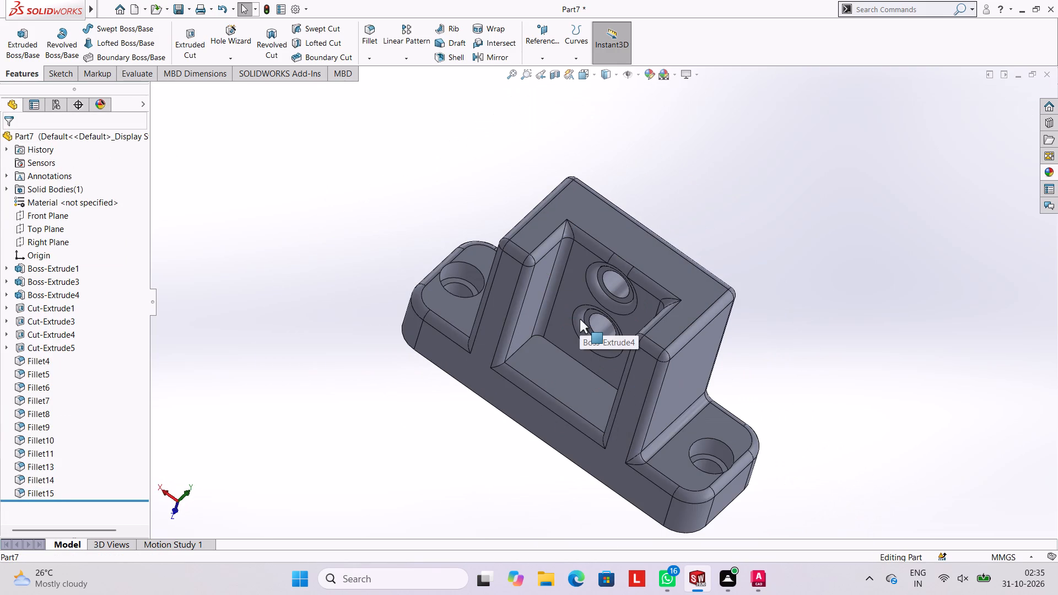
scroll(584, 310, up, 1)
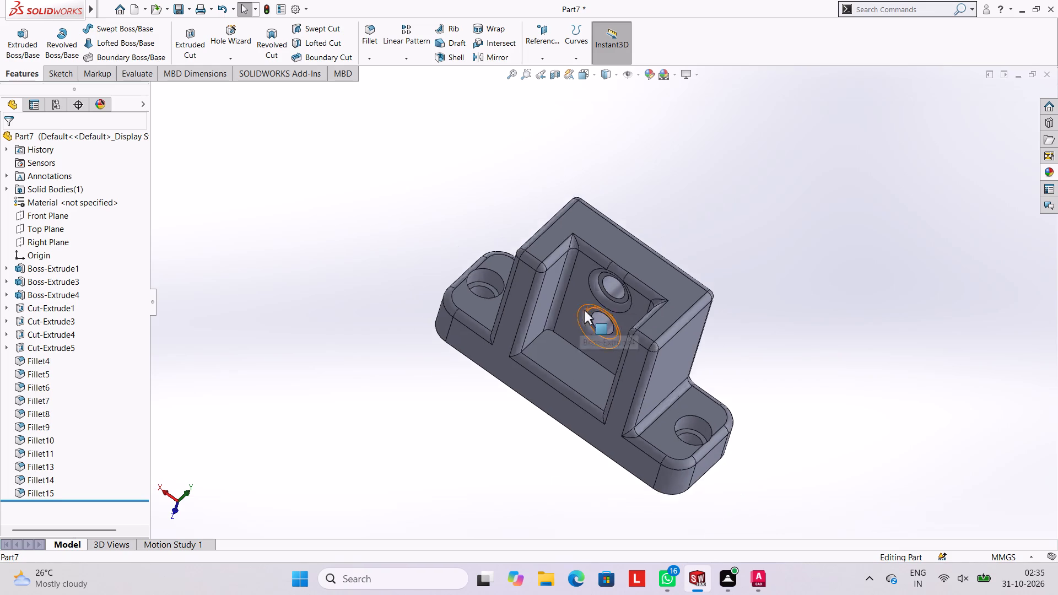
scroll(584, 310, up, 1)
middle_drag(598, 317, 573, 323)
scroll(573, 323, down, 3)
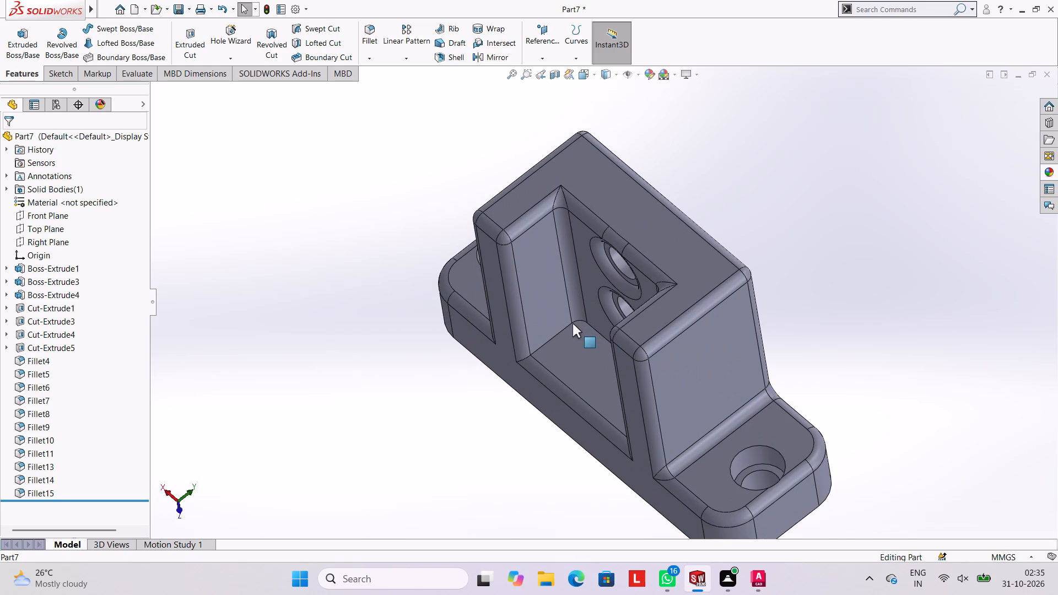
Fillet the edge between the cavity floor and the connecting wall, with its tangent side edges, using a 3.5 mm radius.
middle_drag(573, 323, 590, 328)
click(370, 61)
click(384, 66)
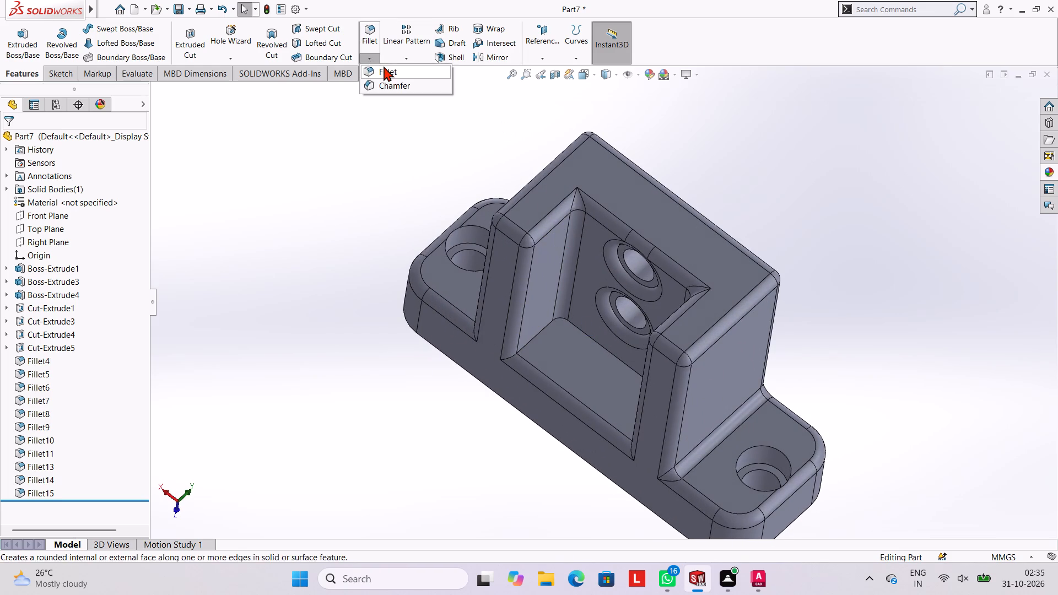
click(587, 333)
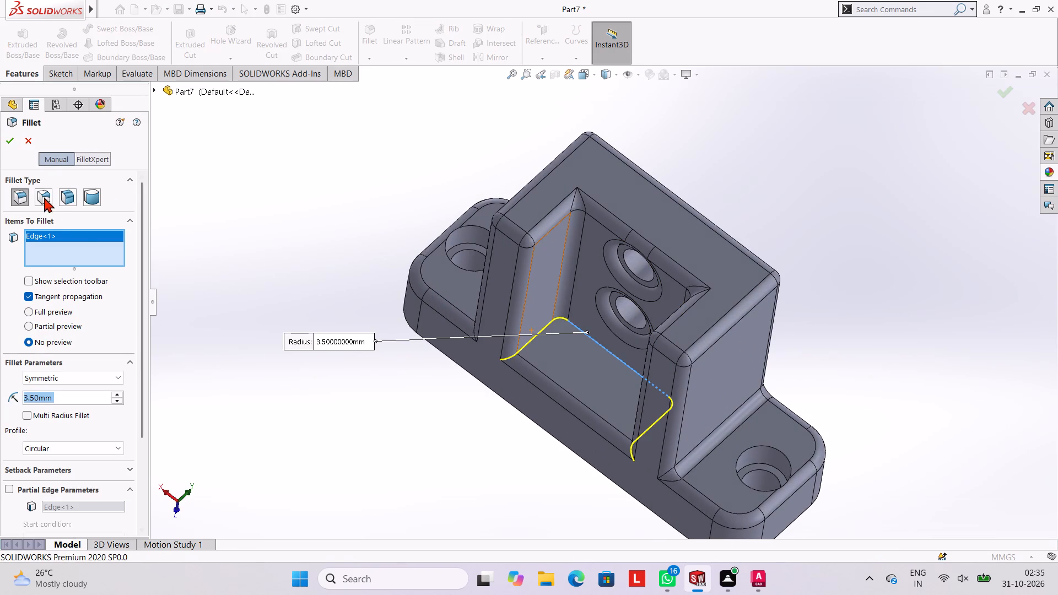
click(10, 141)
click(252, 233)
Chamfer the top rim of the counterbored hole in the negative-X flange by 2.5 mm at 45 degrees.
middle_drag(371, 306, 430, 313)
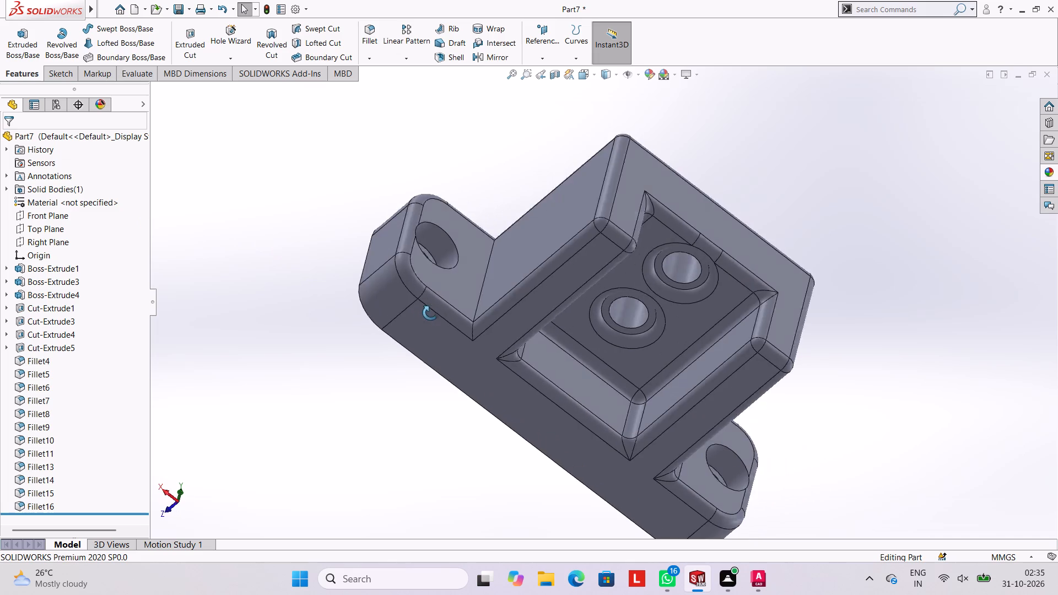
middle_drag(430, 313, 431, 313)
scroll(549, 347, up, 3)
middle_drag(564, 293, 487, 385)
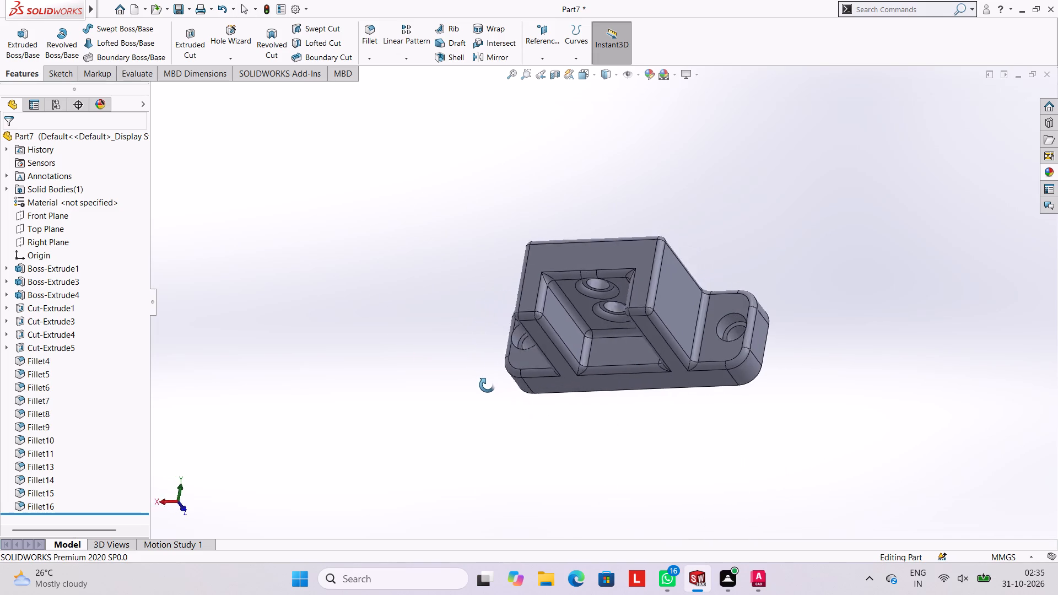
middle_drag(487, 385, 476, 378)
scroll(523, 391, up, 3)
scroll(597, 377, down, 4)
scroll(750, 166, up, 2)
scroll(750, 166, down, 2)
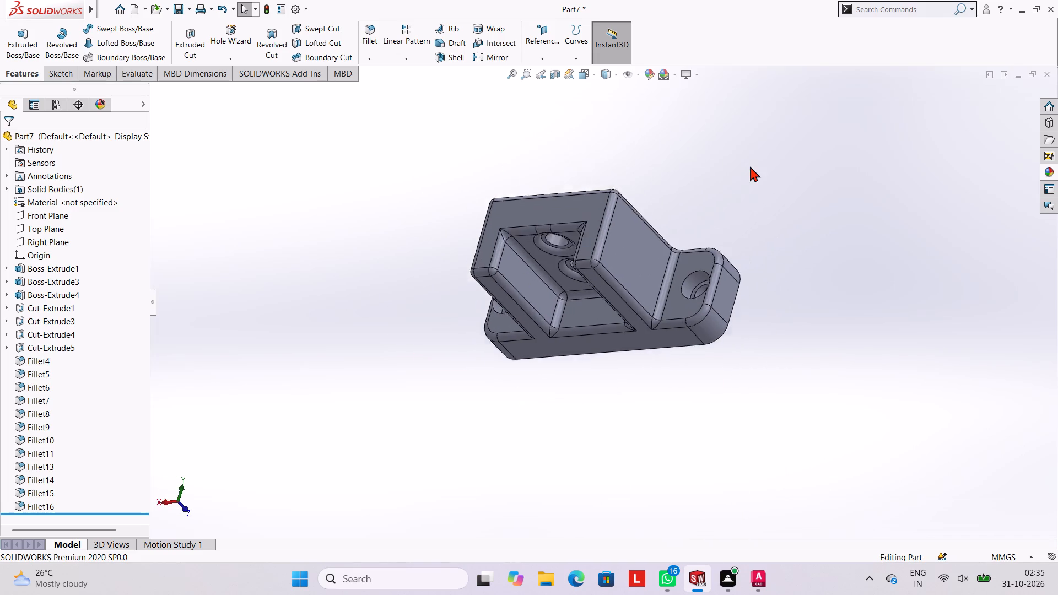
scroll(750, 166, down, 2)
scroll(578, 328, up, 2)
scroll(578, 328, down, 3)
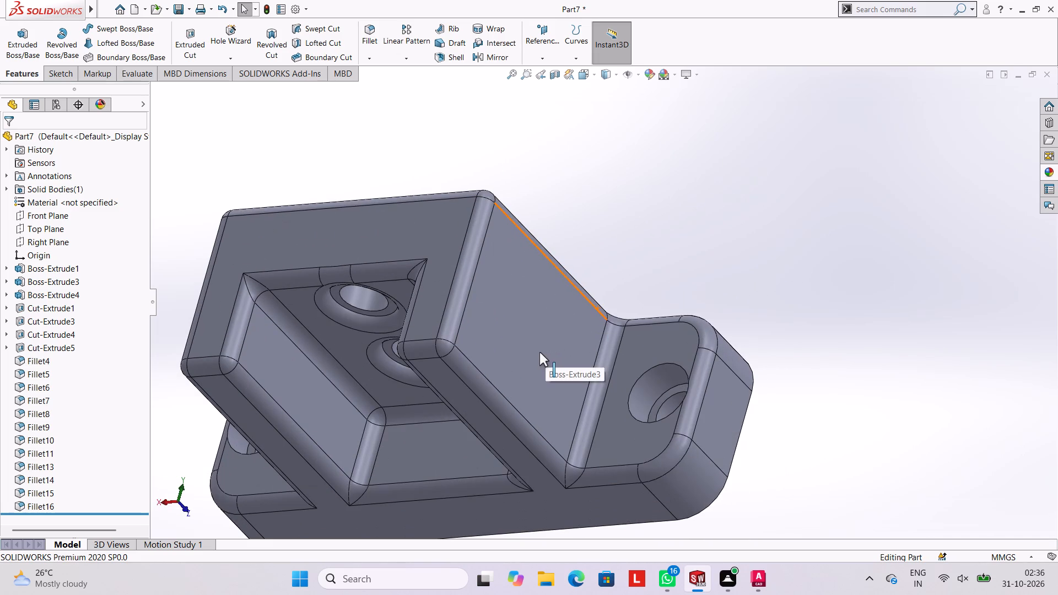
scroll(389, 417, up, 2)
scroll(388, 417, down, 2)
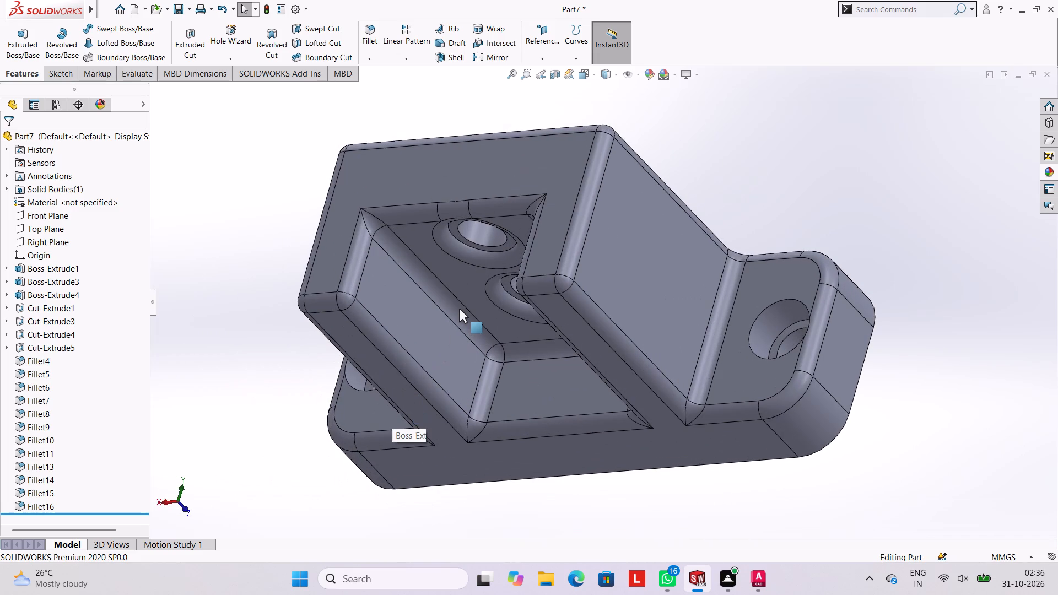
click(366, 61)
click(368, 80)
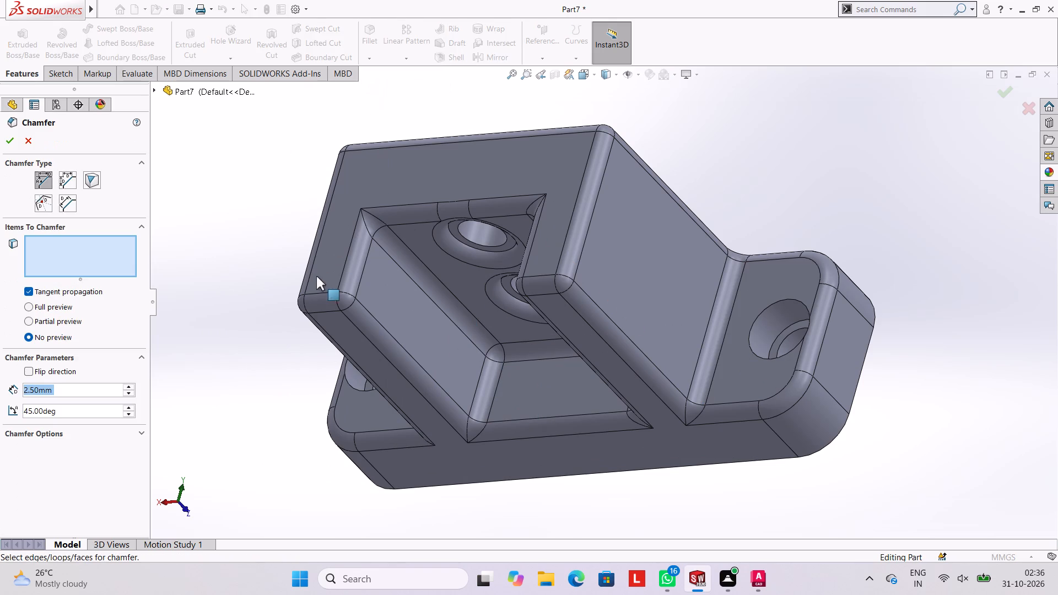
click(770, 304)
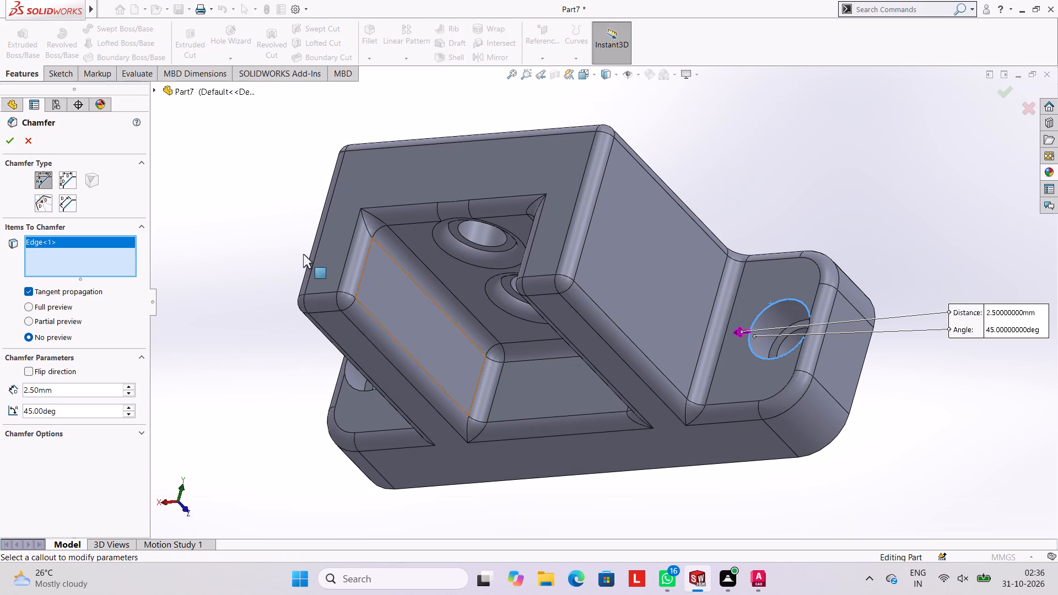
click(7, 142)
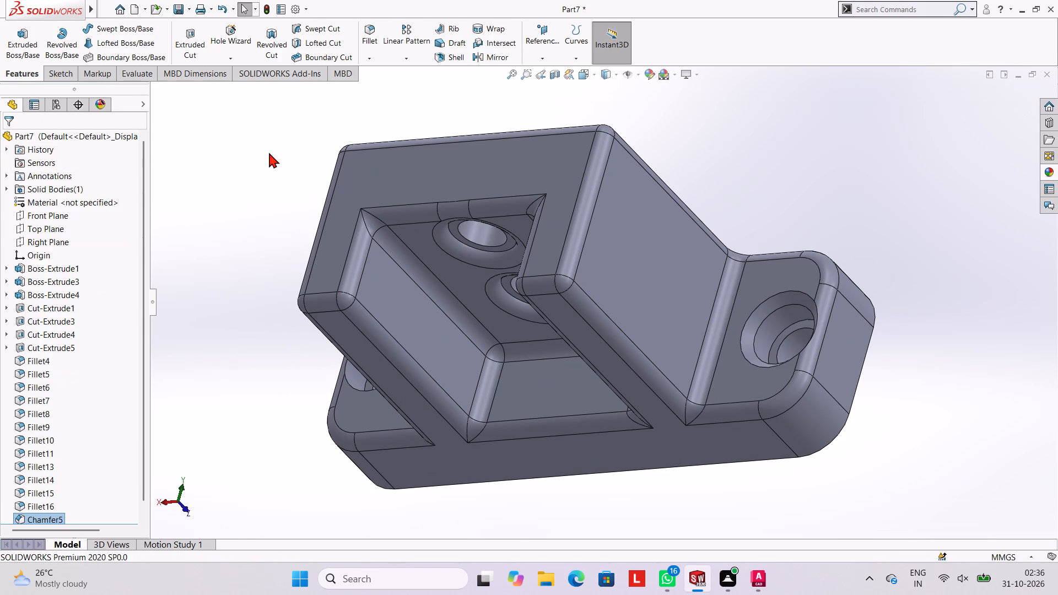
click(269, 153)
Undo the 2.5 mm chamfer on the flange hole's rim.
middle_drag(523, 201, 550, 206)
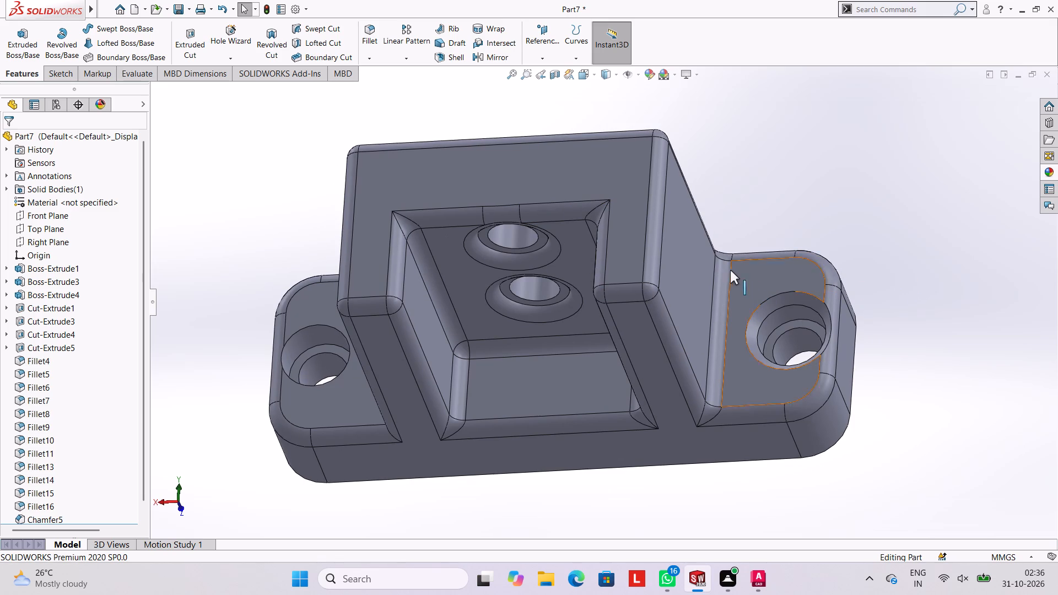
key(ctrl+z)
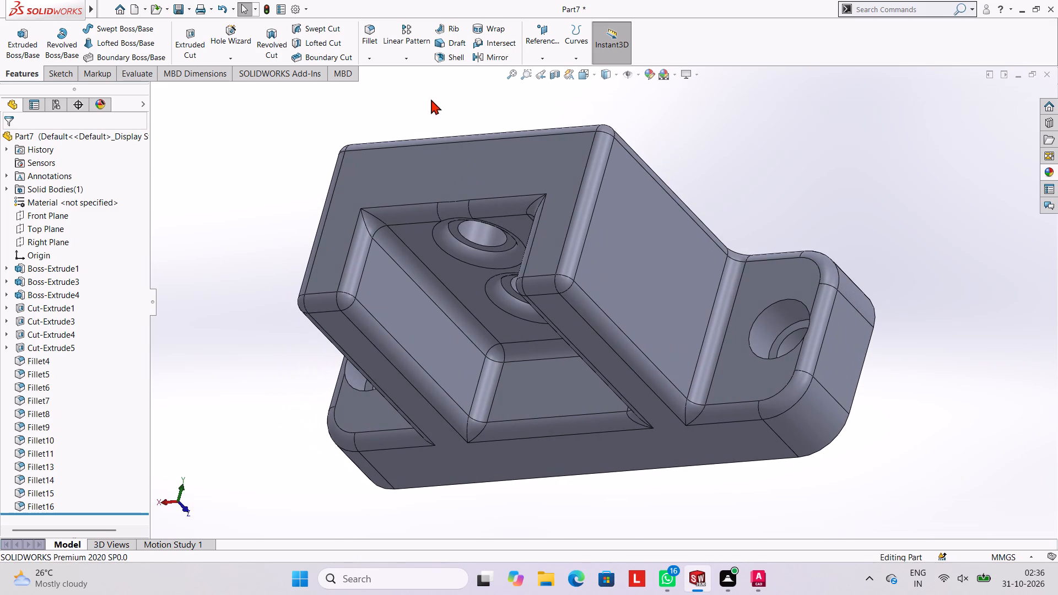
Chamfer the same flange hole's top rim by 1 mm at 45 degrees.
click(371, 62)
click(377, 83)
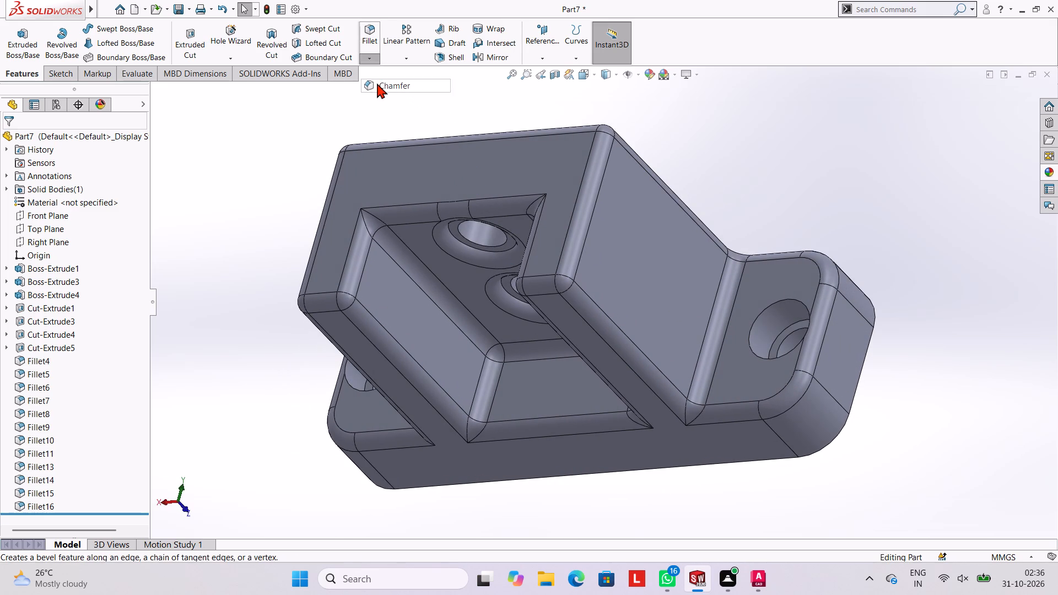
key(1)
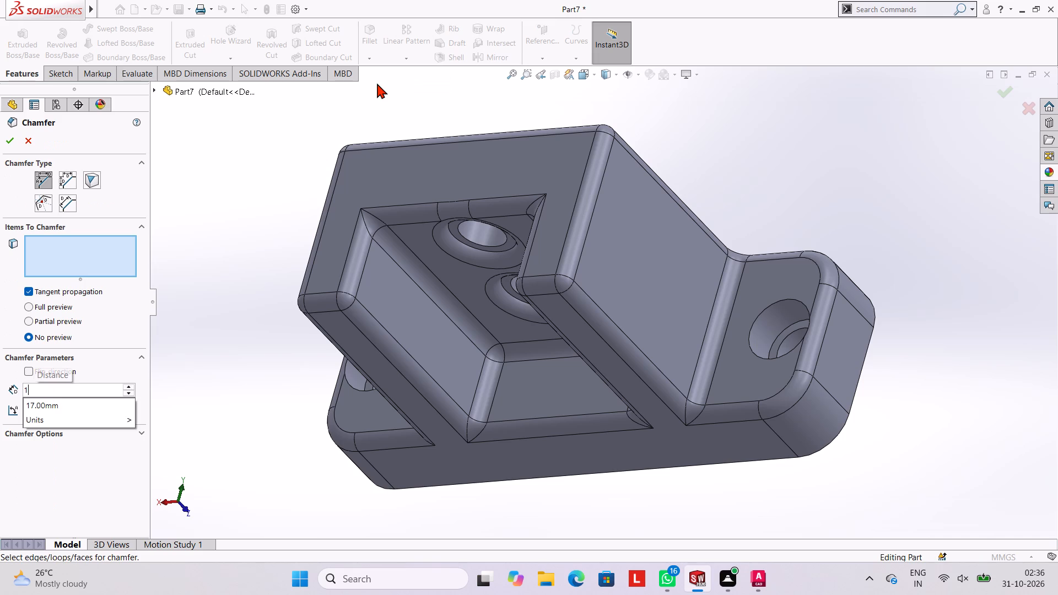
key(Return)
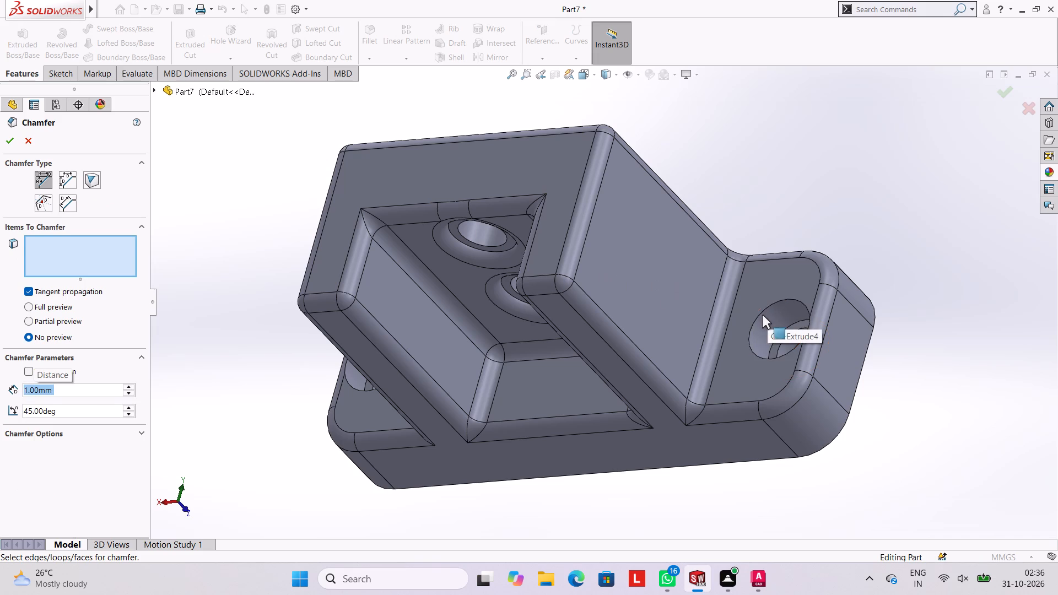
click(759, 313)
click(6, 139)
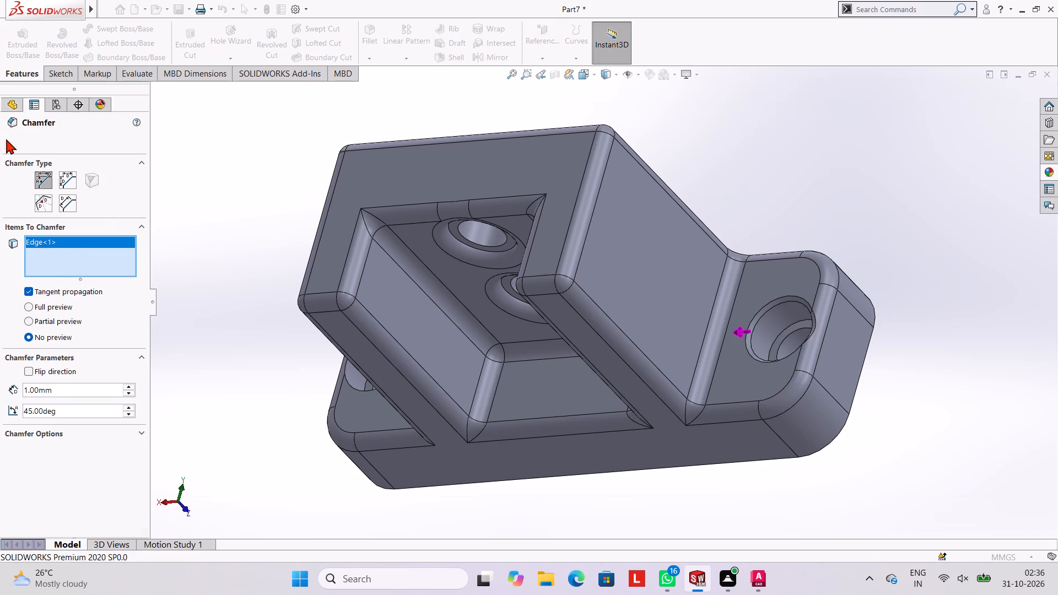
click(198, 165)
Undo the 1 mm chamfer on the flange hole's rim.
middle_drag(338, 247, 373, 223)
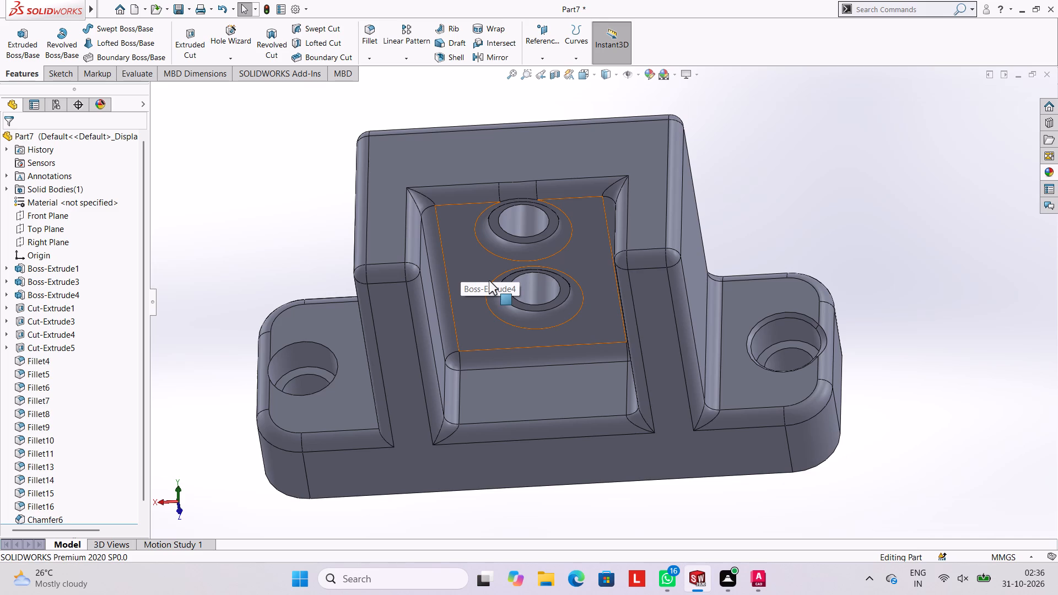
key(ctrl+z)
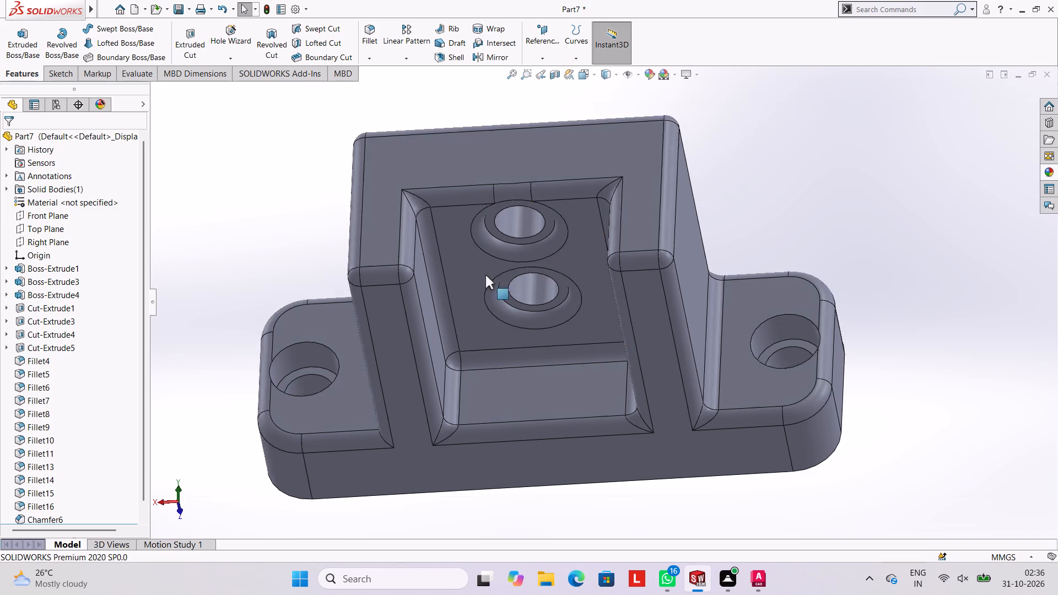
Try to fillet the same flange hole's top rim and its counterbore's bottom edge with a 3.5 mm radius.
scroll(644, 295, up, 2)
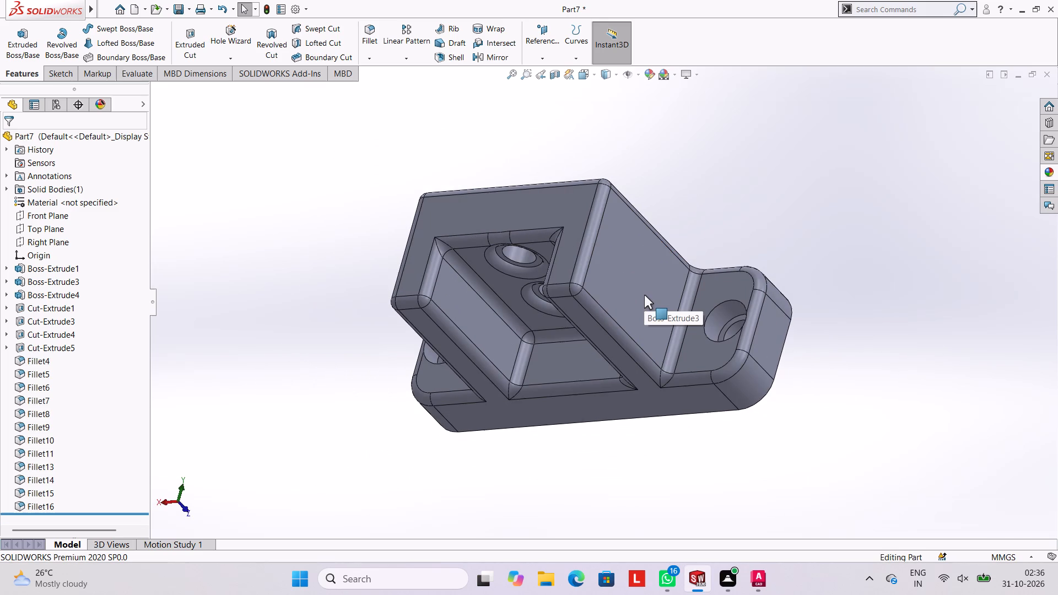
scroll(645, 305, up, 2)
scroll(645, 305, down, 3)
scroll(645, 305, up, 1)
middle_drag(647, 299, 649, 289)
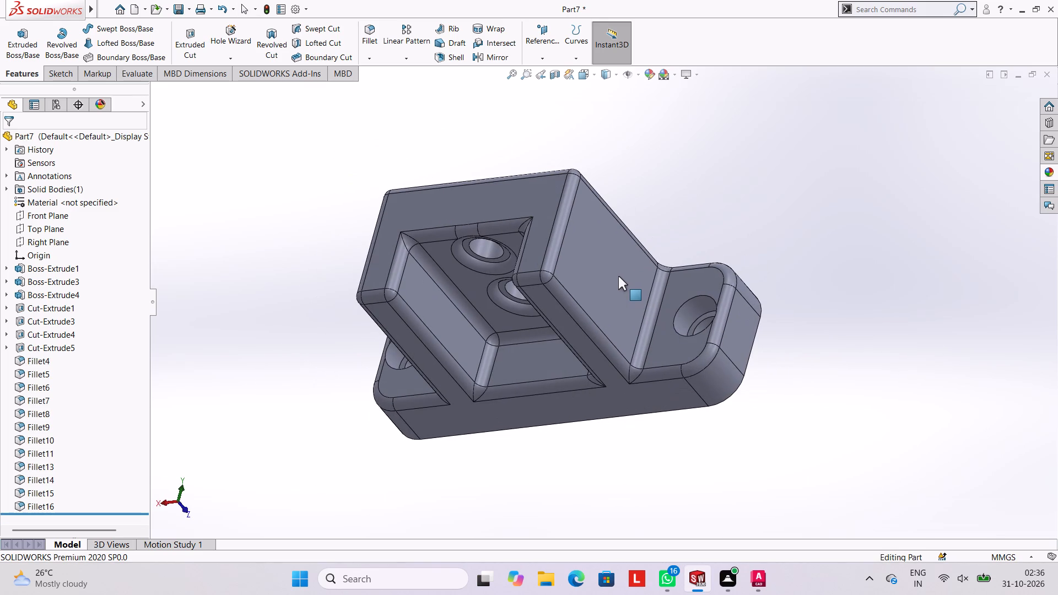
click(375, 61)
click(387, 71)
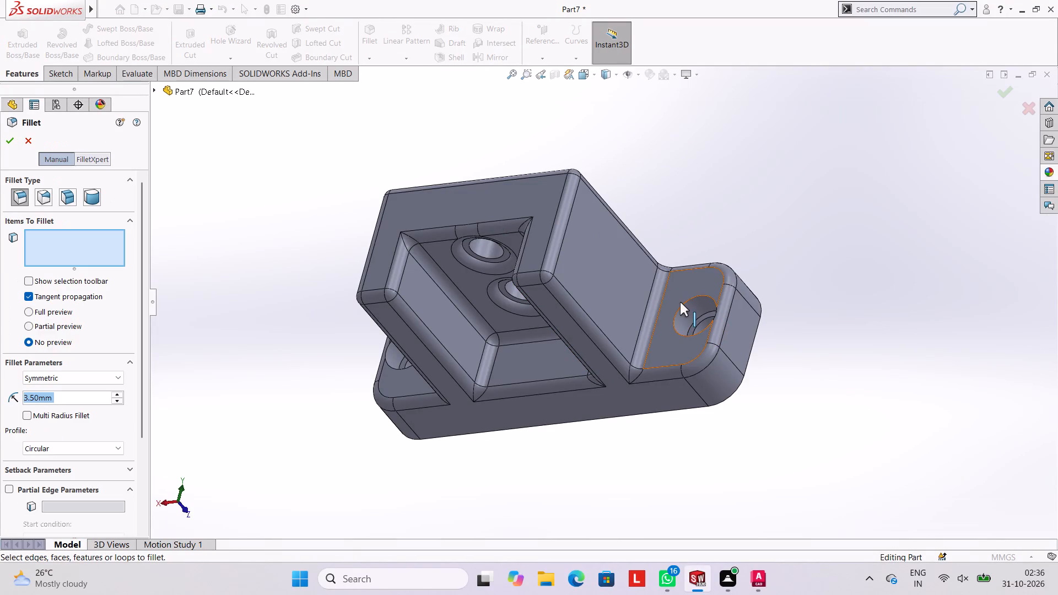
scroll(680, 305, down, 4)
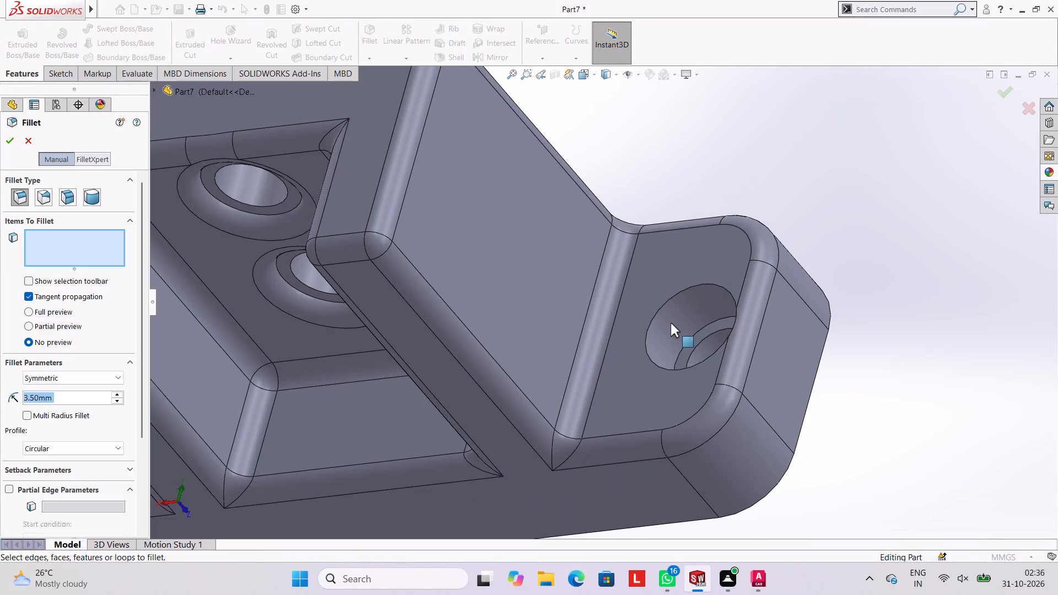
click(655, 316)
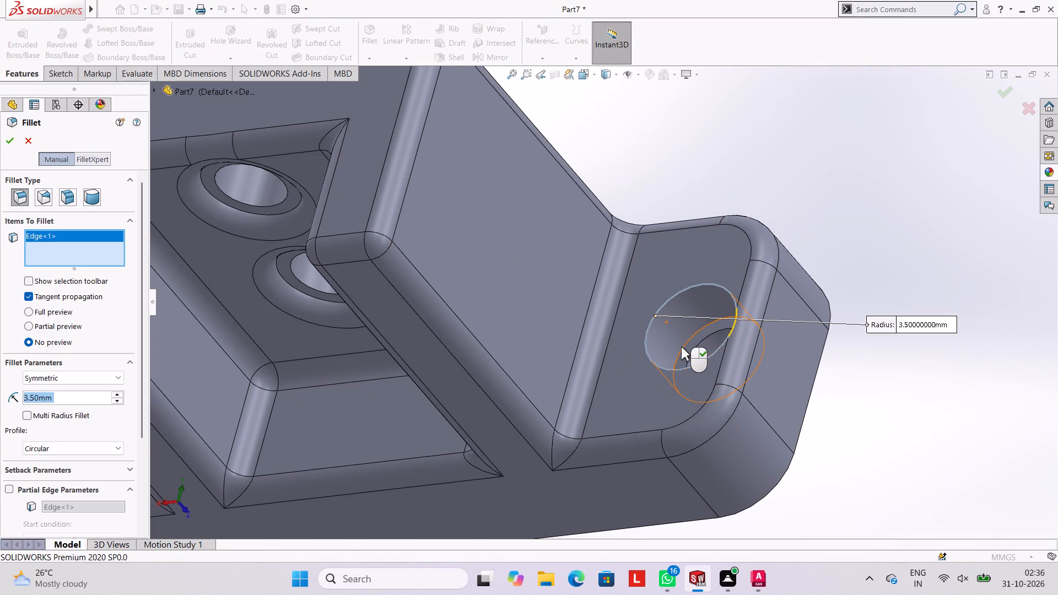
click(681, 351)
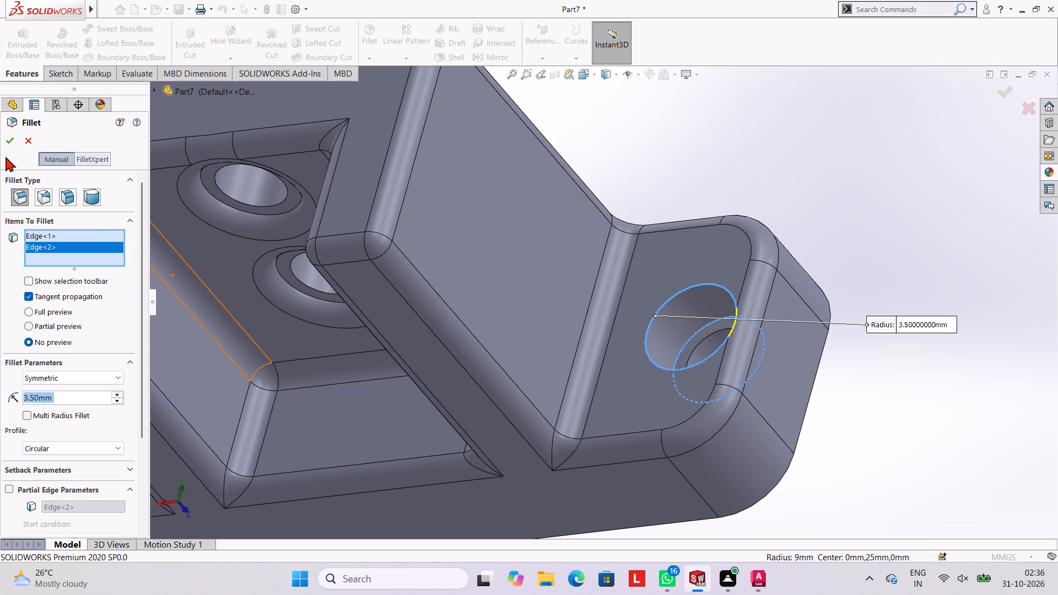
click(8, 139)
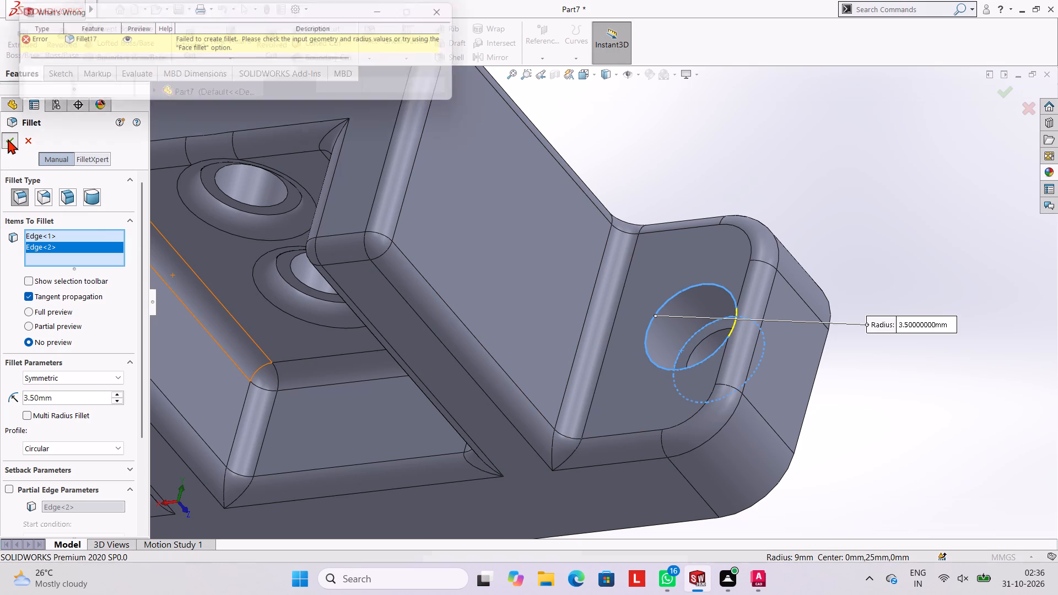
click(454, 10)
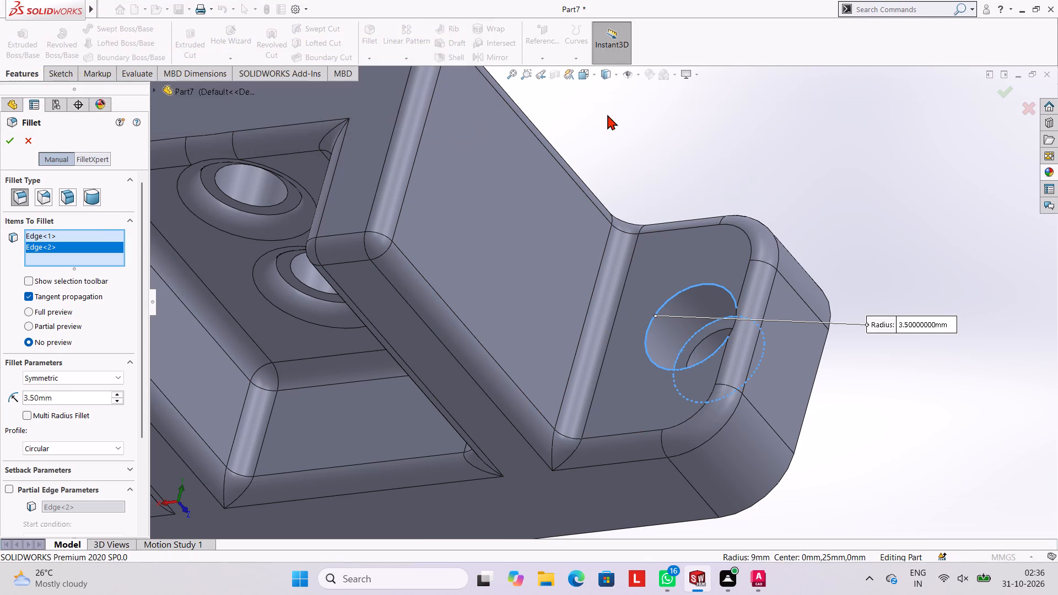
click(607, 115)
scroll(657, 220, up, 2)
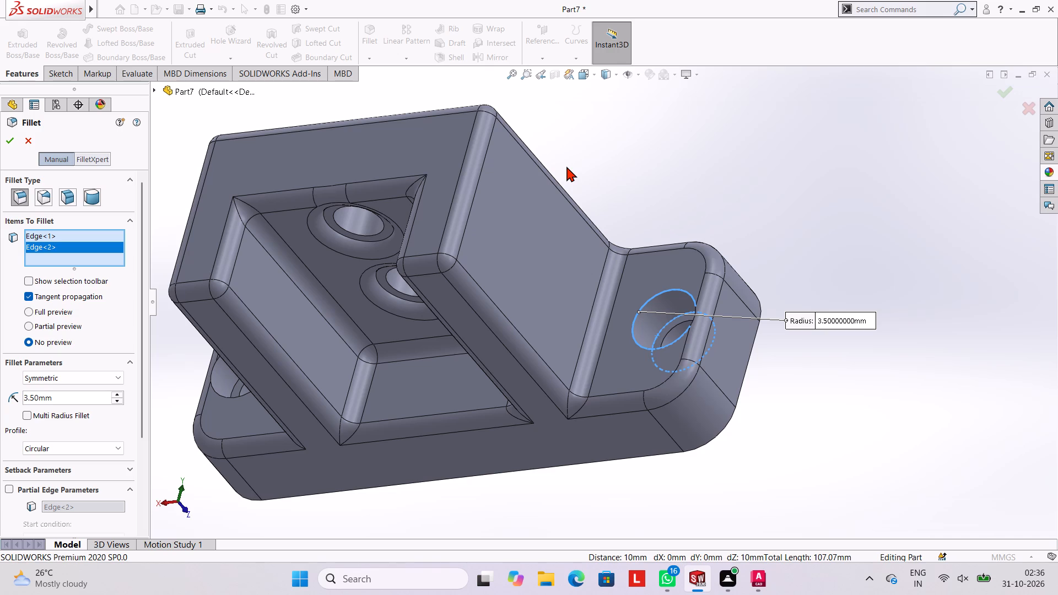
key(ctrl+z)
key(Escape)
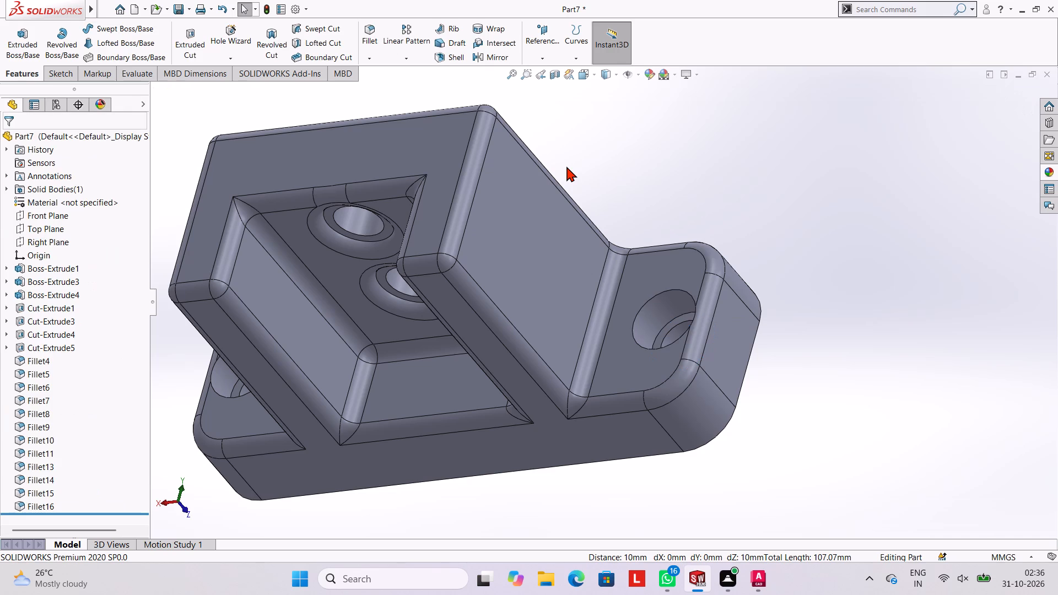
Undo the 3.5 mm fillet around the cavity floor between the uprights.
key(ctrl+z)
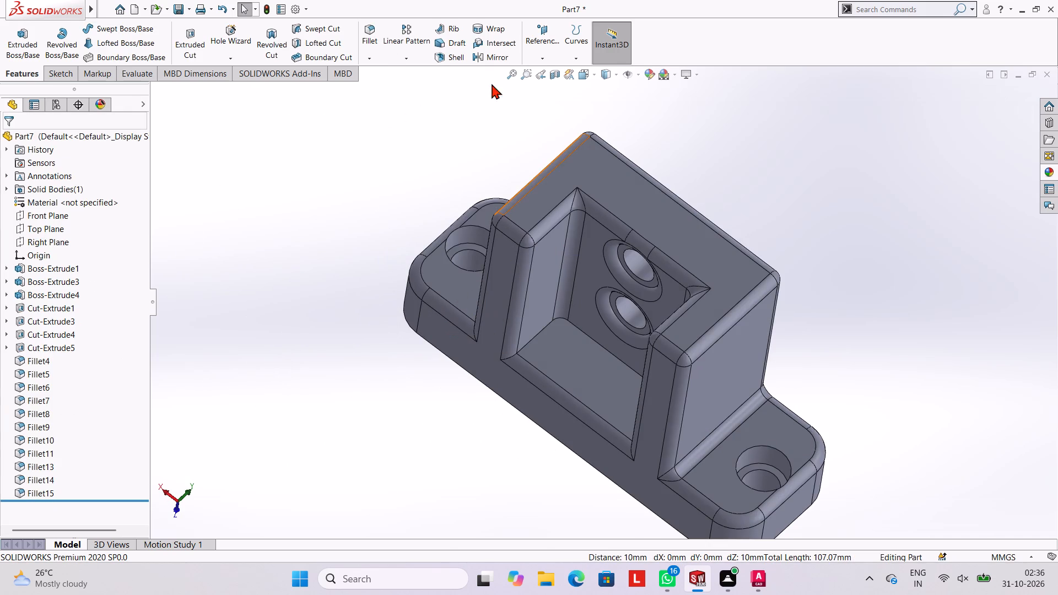
Chamfer the top rim of the counterbored hole in the positive-X flange by 1 mm at 45 degrees.
click(374, 57)
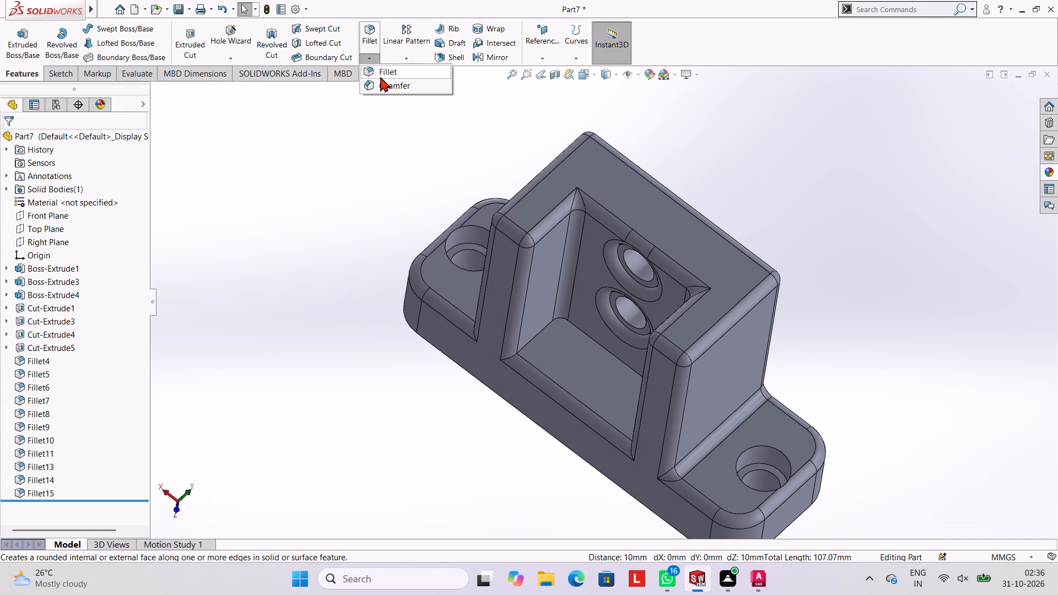
click(390, 85)
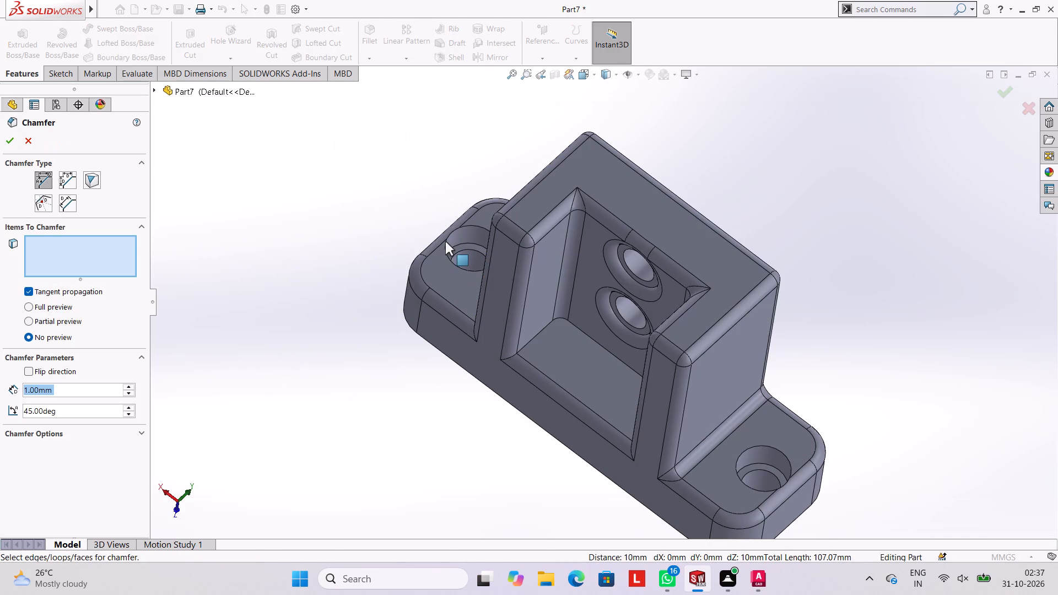
click(446, 246)
click(4, 141)
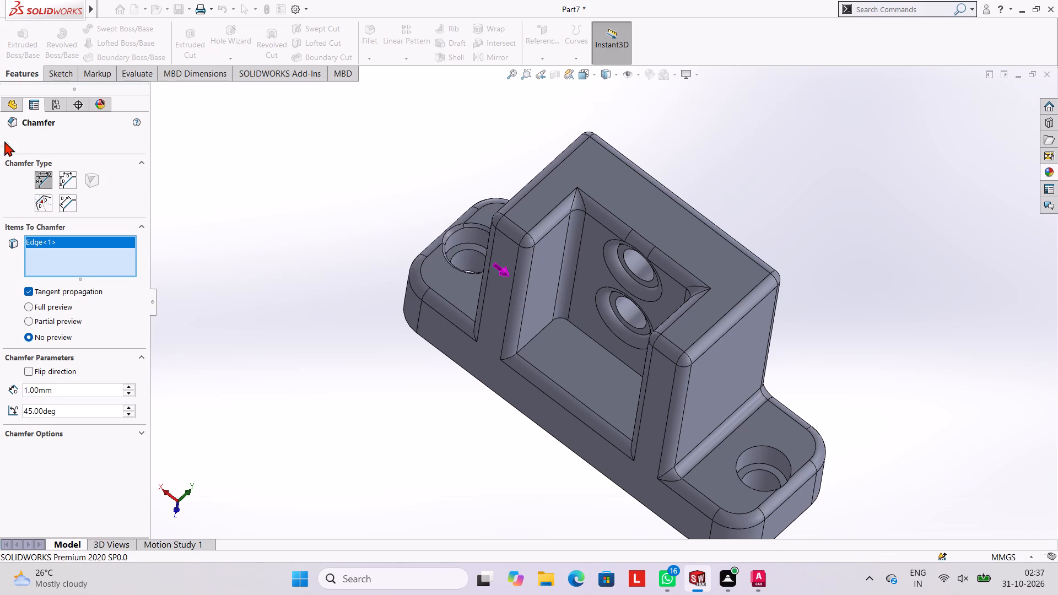
click(285, 294)
Chamfer the top rim of the counterbored hole in the opposite flange by 1 mm at 45 degrees.
scroll(640, 386, up, 3)
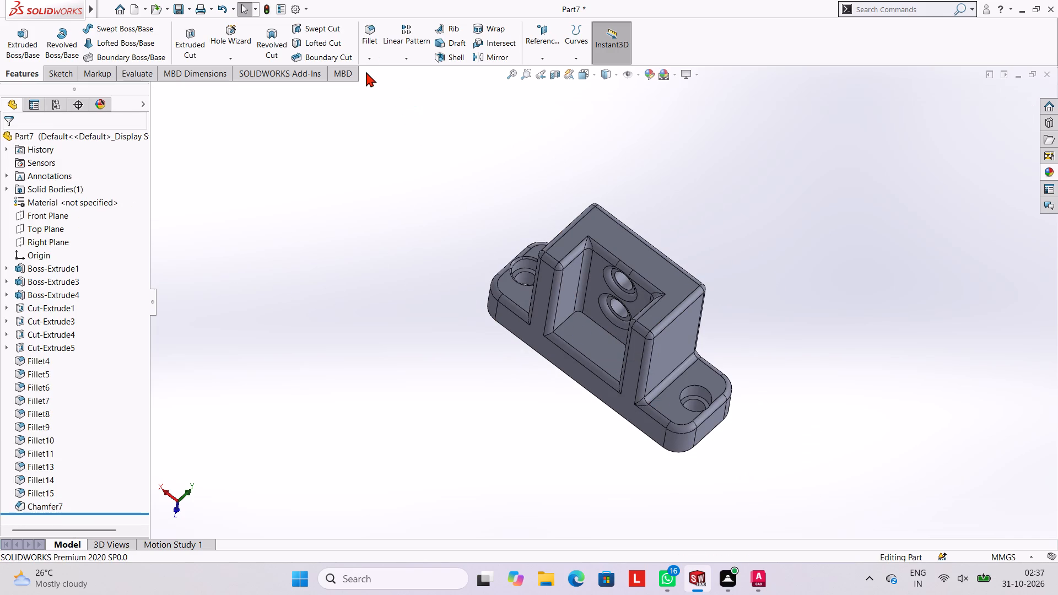
click(366, 59)
click(370, 80)
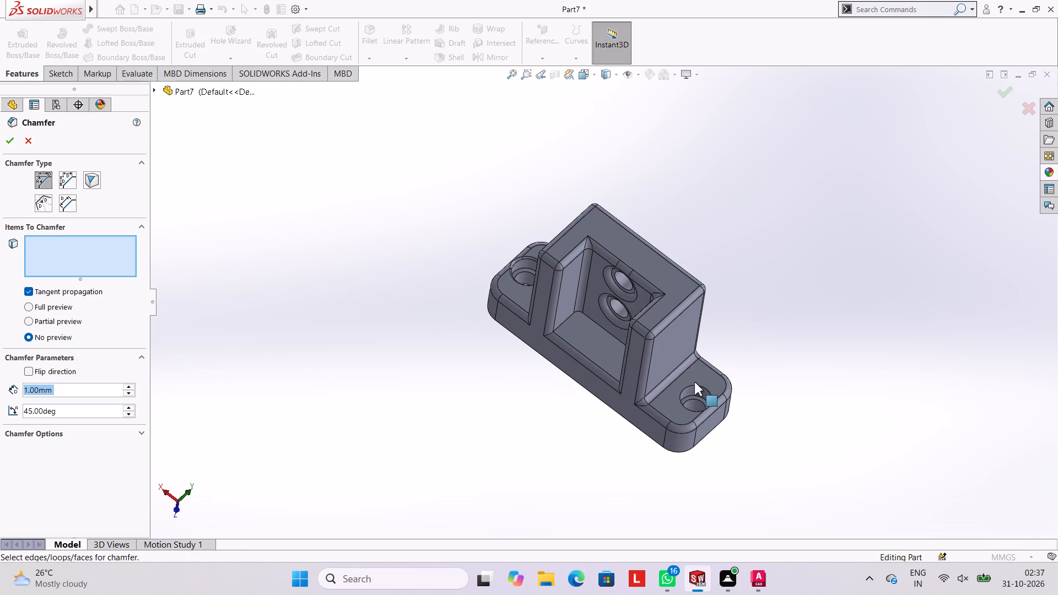
click(694, 382)
click(6, 145)
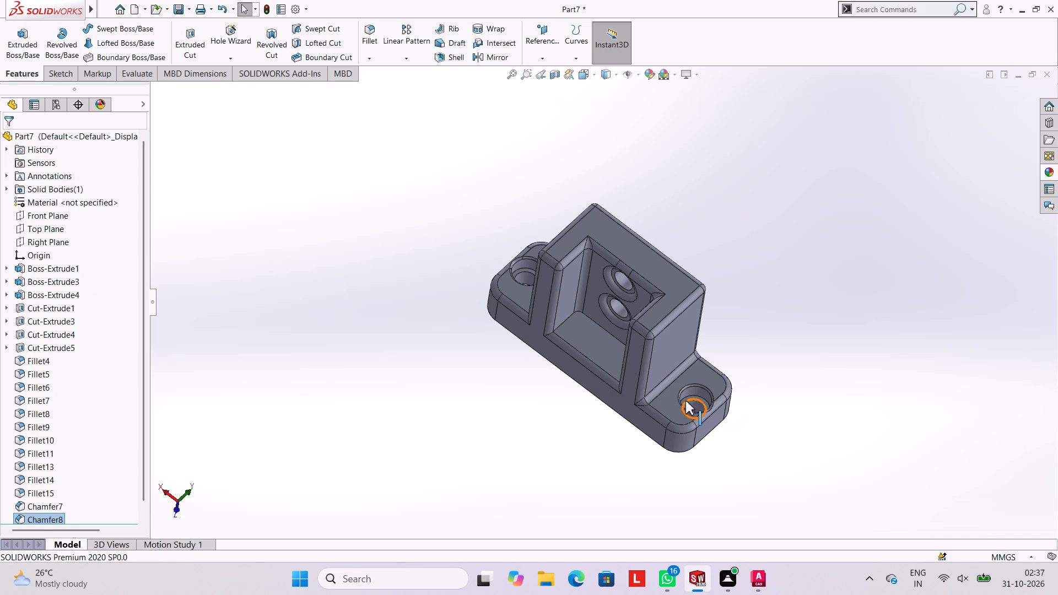
Apply the Red LED appearance to the fillet feature running along the front outline of the base and uprights.
key(Escape)
scroll(687, 424, up, 2)
scroll(493, 337, down, 3)
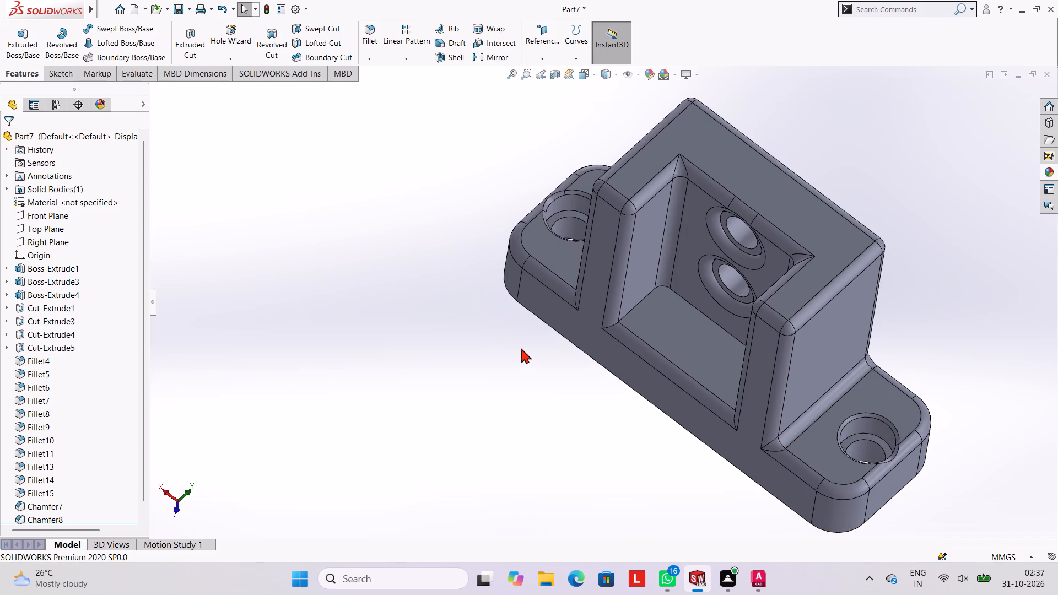
scroll(837, 226, up, 3)
scroll(836, 228, down, 4)
scroll(493, 397, up, 1)
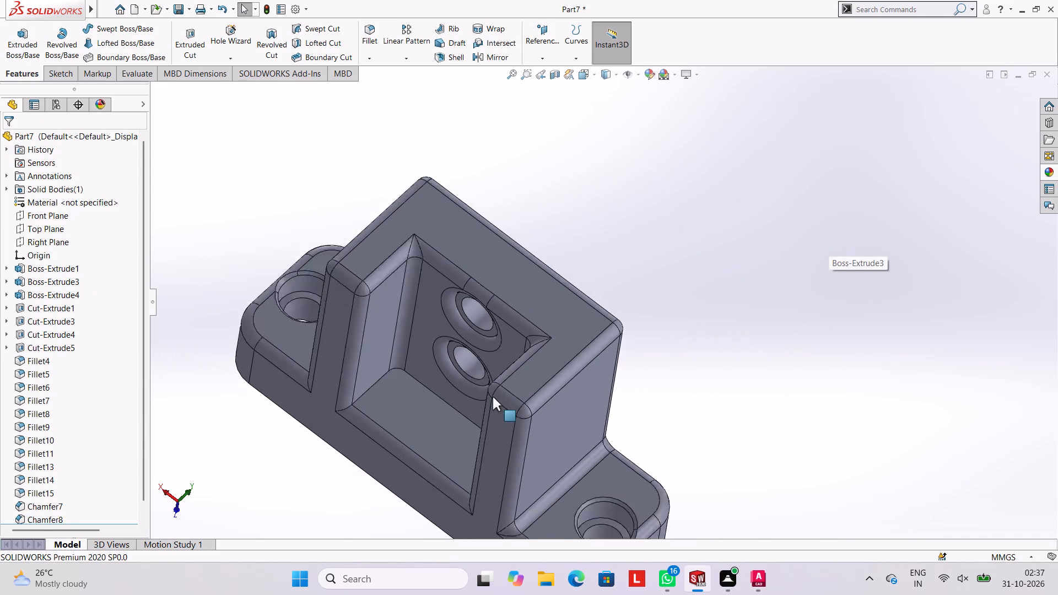
scroll(493, 397, up, 2)
scroll(496, 394, down, 3)
click(1048, 169)
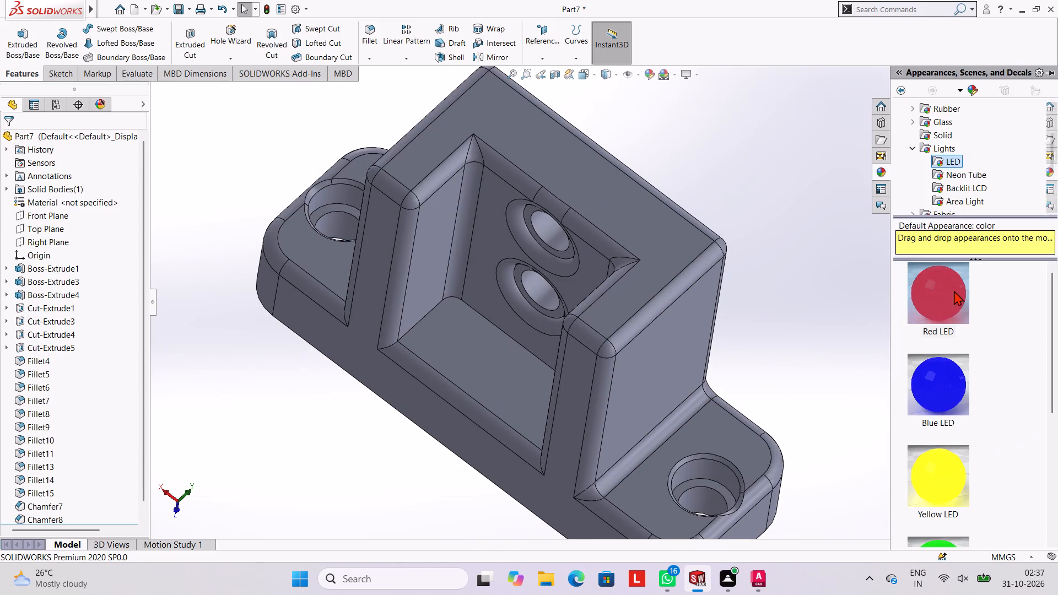
drag(949, 300, 566, 322)
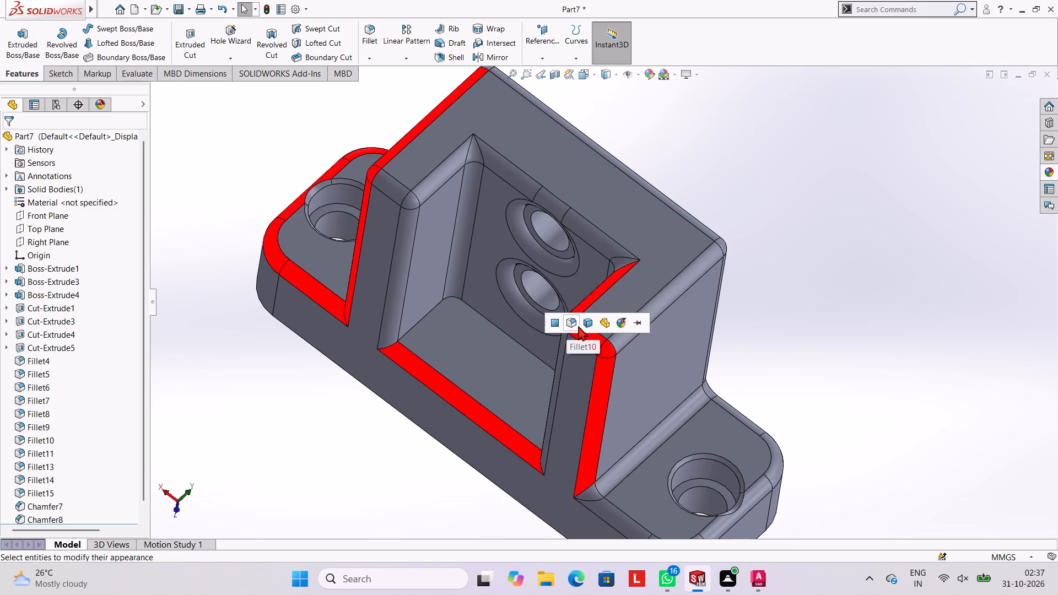
click(565, 321)
Apply the Red LED appearance to the fillet along the positive-X upright's inner top and front edges.
middle_drag(736, 223, 771, 230)
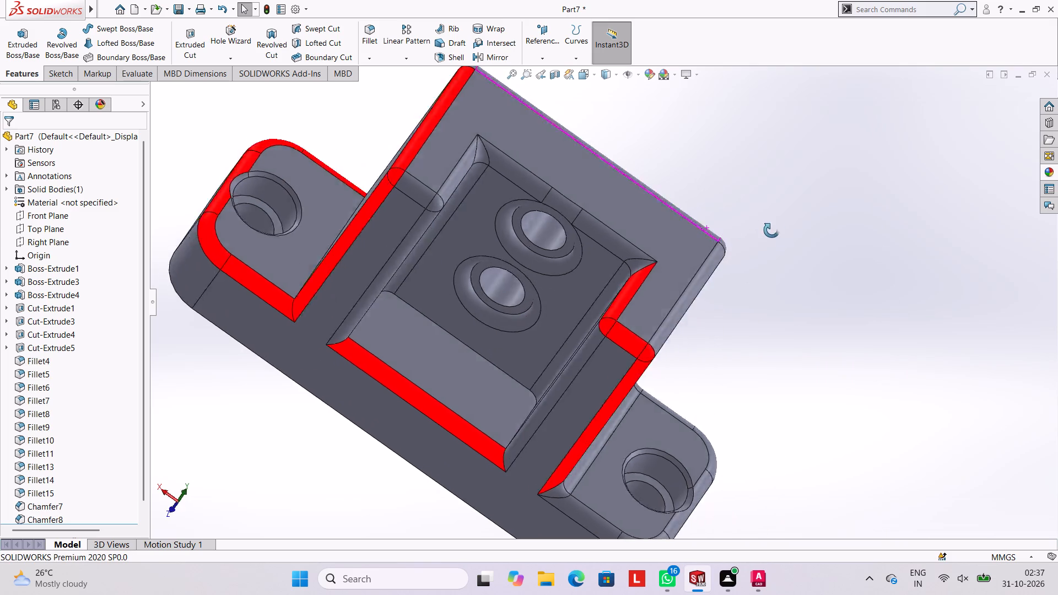
middle_drag(771, 230, 713, 217)
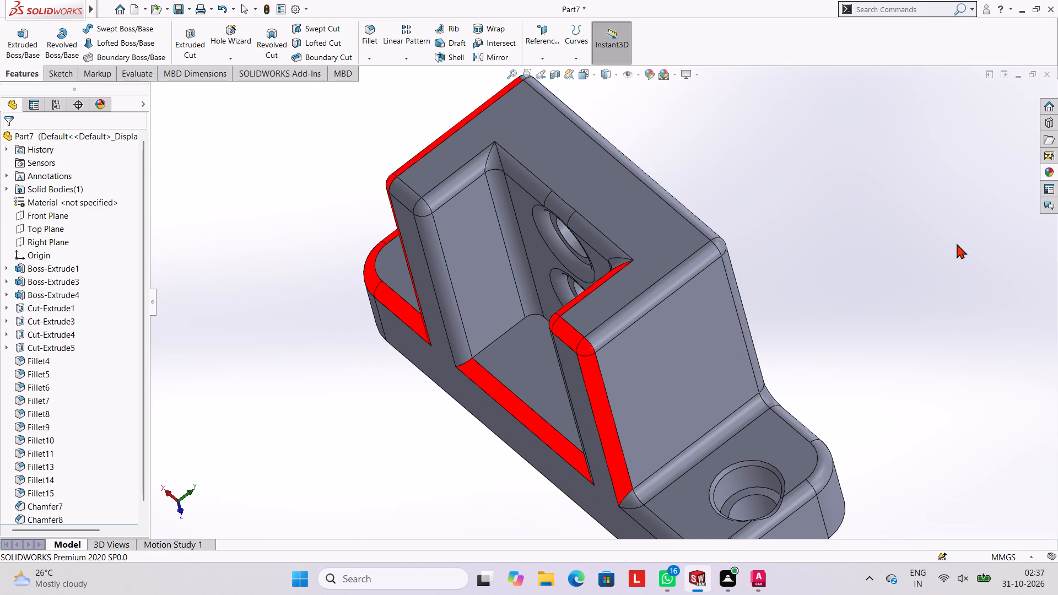
click(1044, 174)
drag(959, 284, 477, 188)
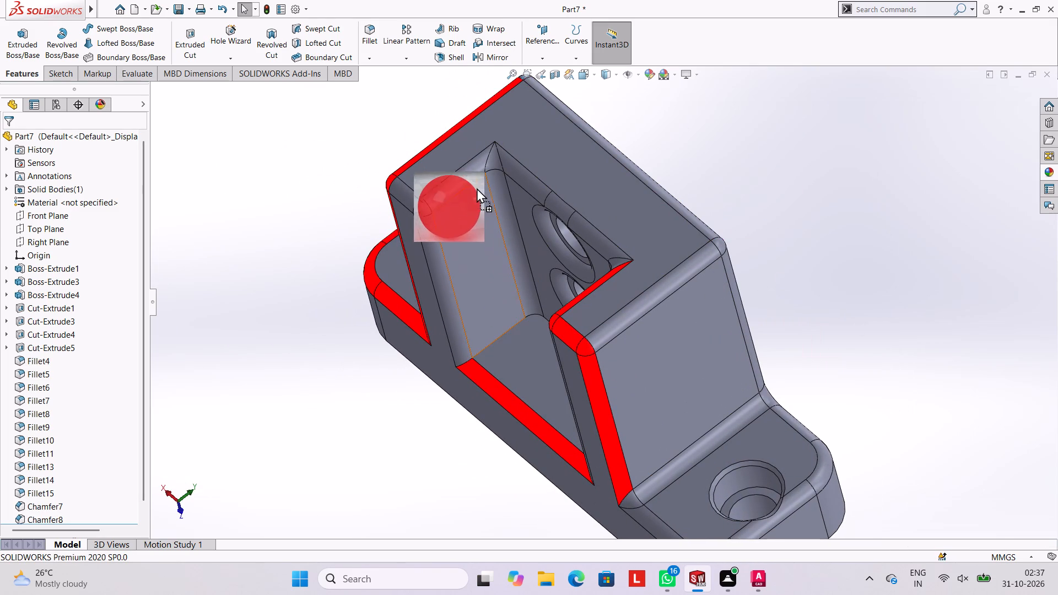
drag(477, 188, 466, 177)
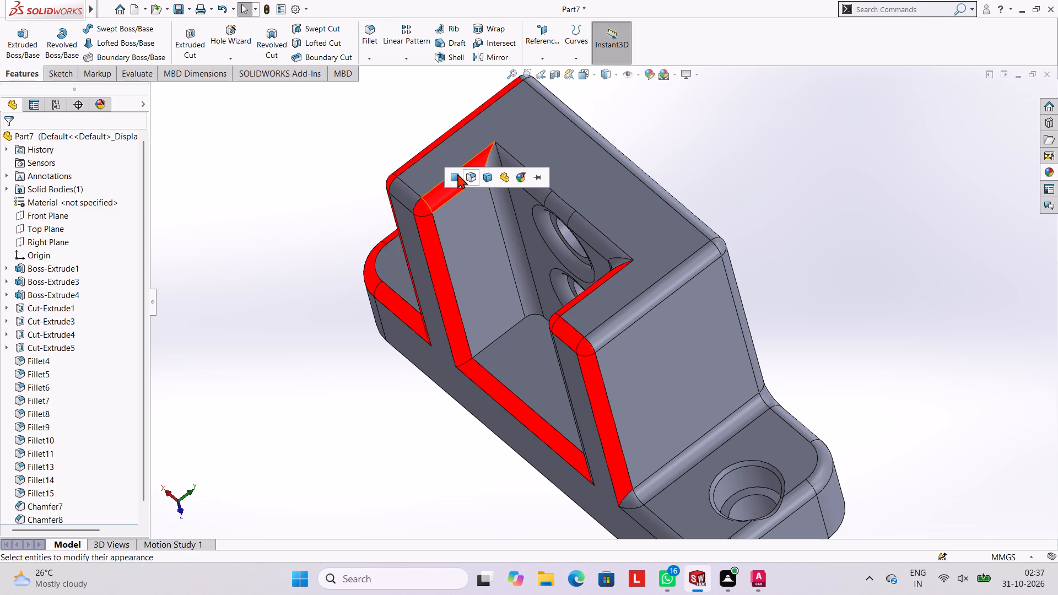
click(473, 176)
Apply the Red LED appearance to the fillet on the positive-X upright's short top front edge.
middle_drag(510, 203, 548, 185)
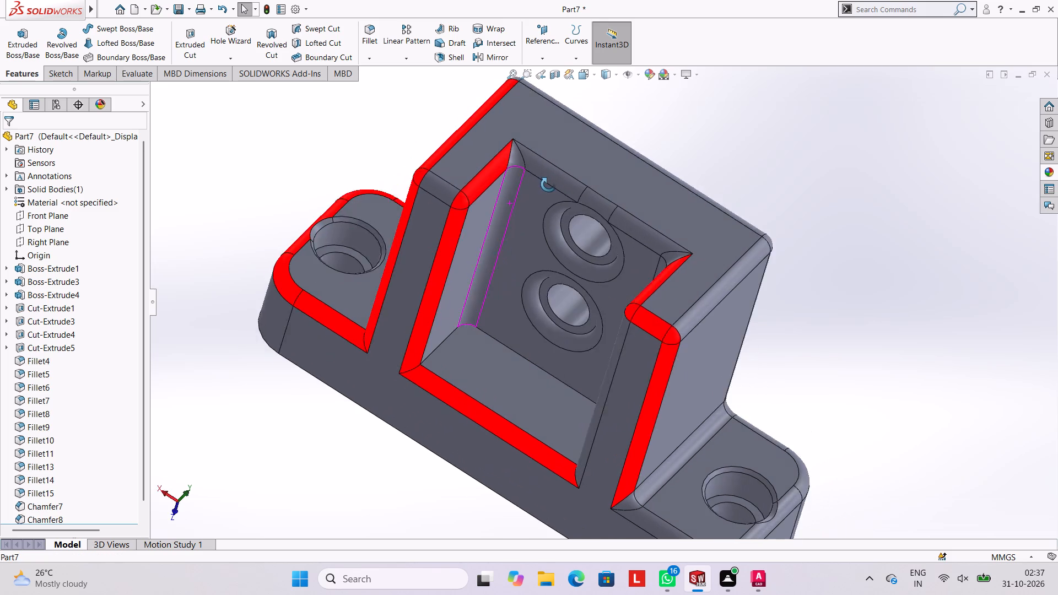
middle_drag(548, 185, 549, 175)
click(1045, 174)
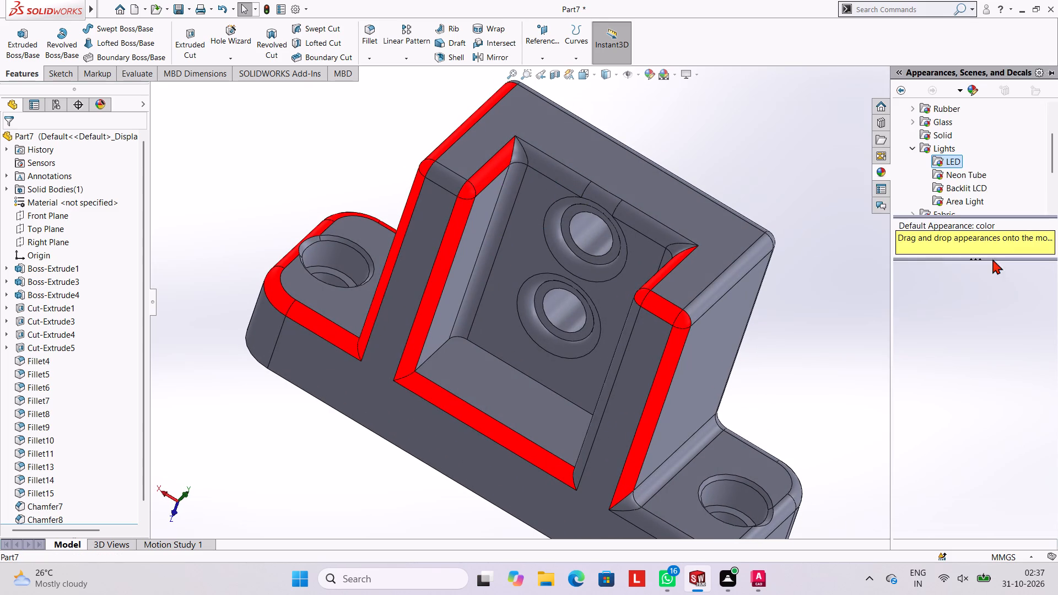
drag(953, 299, 455, 183)
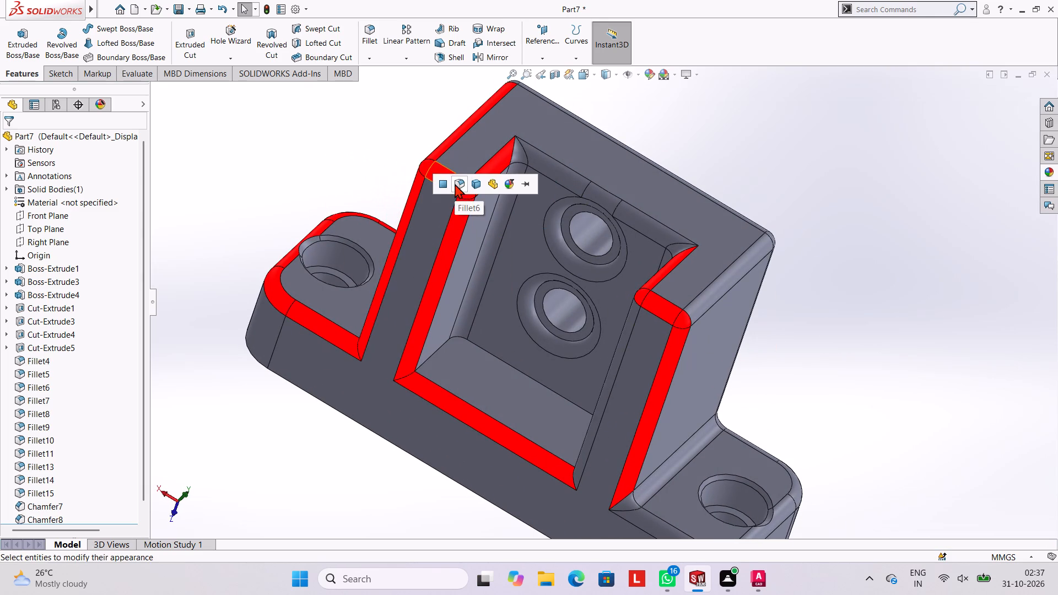
click(455, 183)
Apply the Red LED appearance to the fillet feature on the connecting wall's inner top edge.
click(1054, 167)
drag(944, 300, 665, 287)
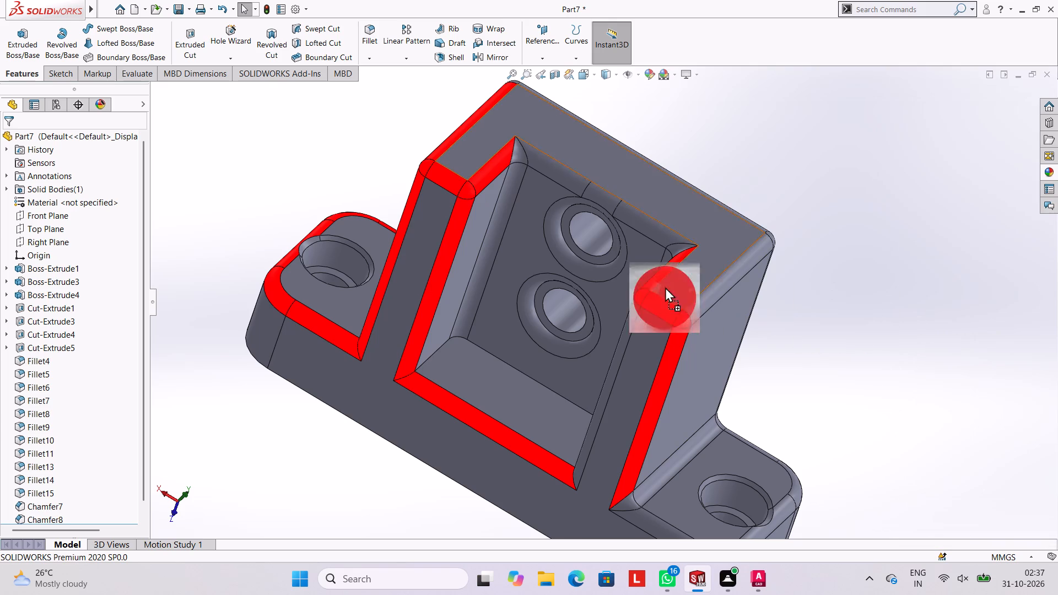
drag(665, 287, 630, 211)
click(630, 211)
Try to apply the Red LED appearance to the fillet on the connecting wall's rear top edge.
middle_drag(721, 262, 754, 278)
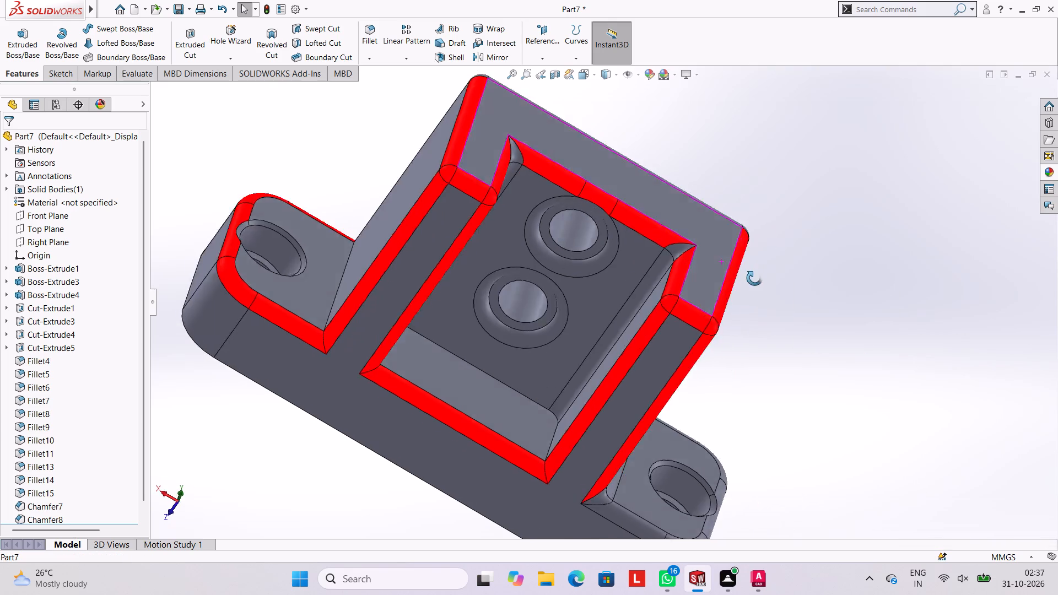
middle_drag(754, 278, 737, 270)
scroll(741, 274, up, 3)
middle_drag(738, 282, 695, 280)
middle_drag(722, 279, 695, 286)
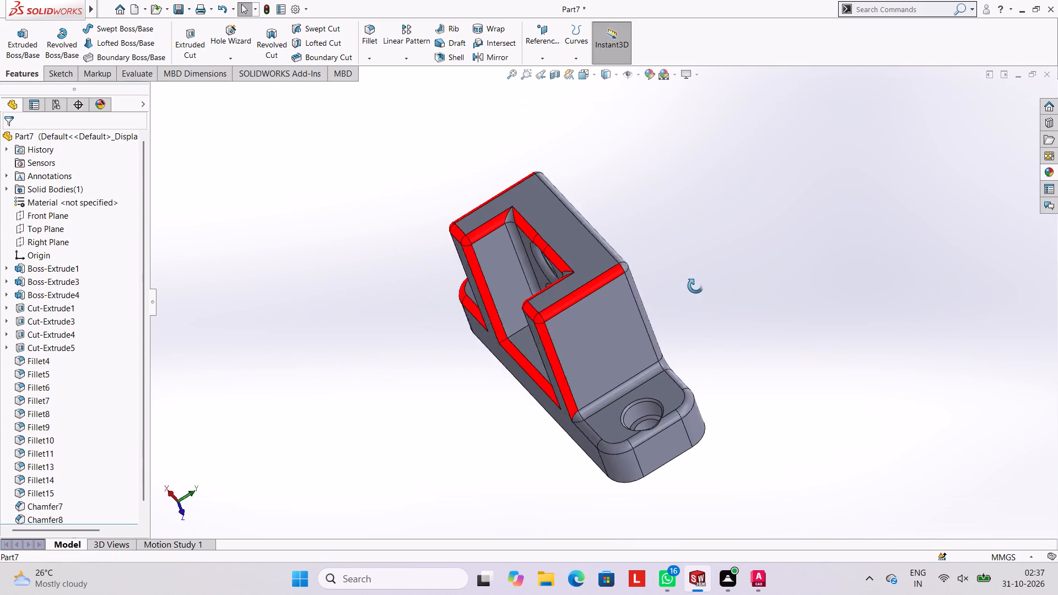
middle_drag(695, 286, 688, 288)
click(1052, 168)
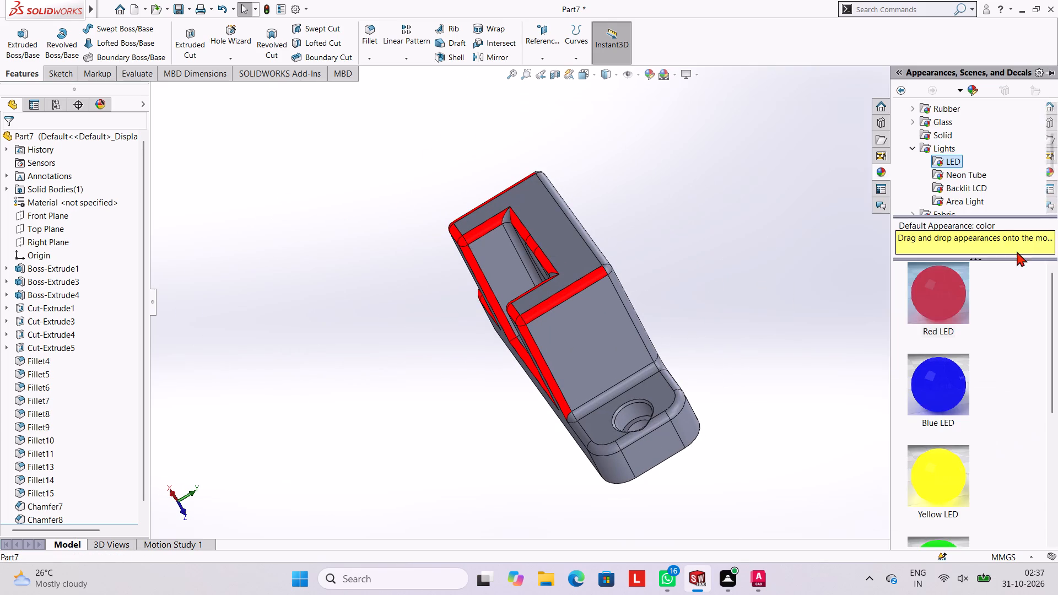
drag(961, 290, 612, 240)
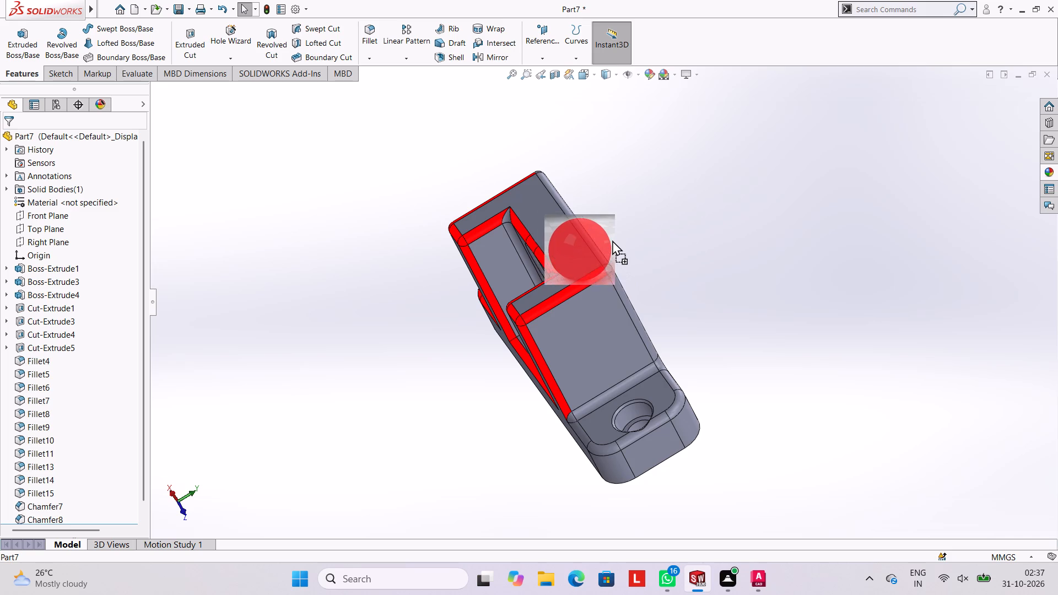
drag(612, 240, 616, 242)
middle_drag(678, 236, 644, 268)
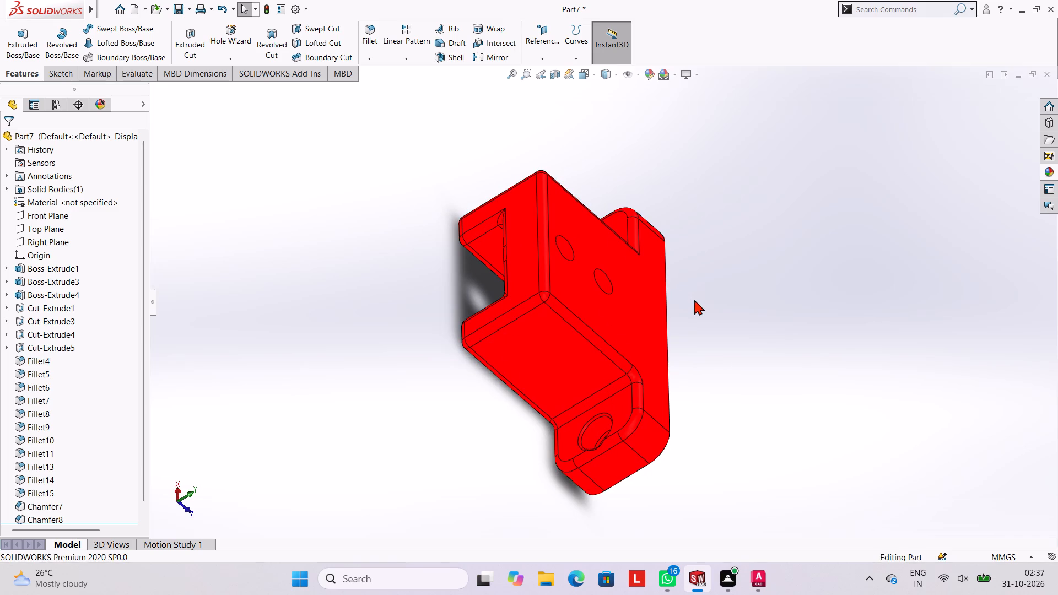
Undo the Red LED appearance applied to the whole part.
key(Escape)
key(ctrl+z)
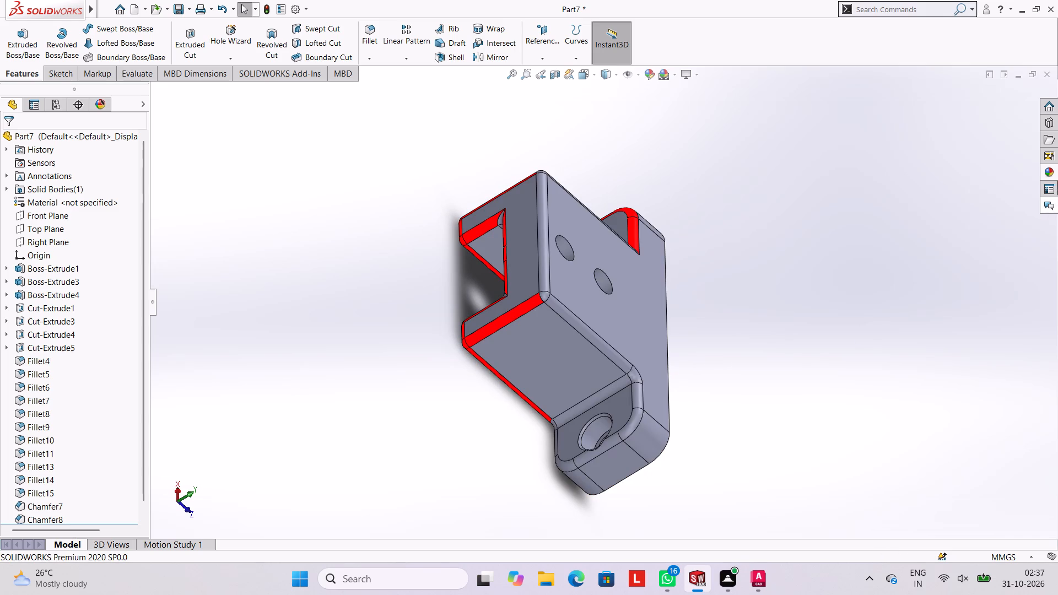
Apply the Red LED appearance to the fillet around the connecting wall's rear top and side edges.
click(1054, 171)
scroll(756, 302, down, 4)
drag(947, 300, 277, 281)
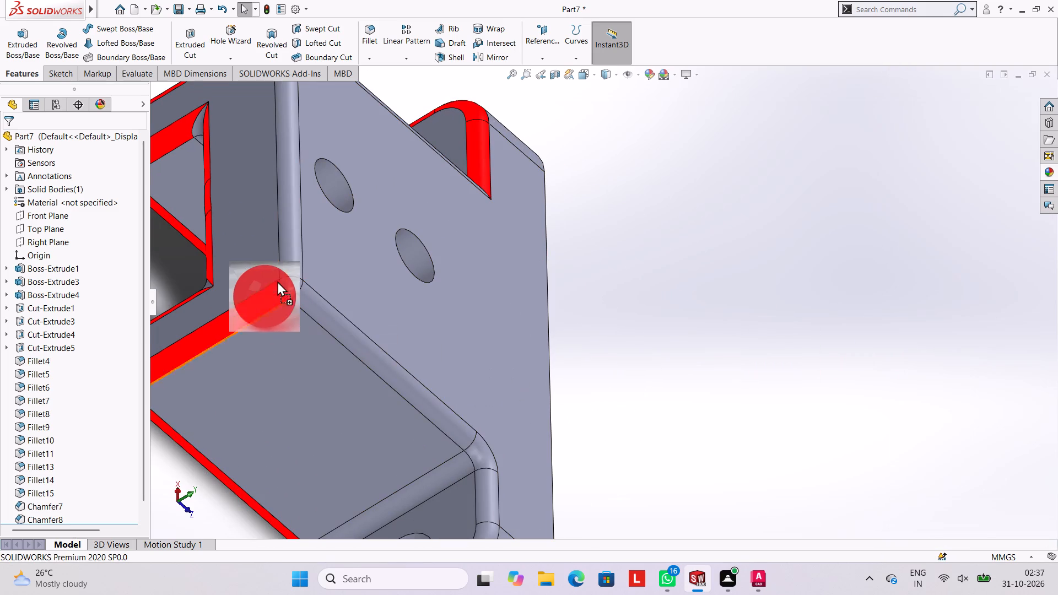
drag(277, 281, 294, 248)
click(294, 248)
Apply the Red LED appearance to the fillet around the top rim of the negative-X flange.
scroll(374, 344, up, 4)
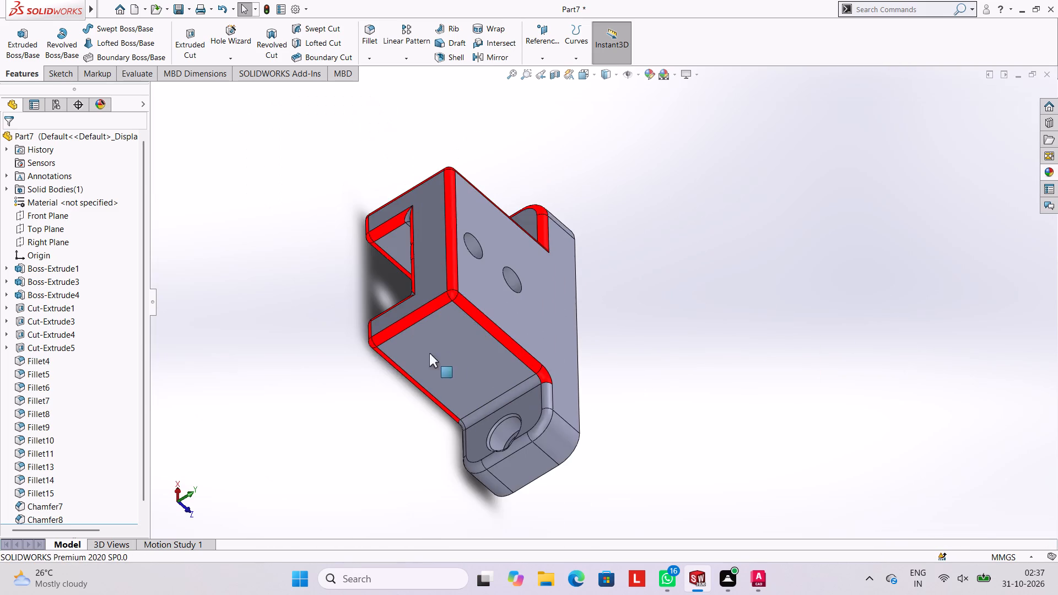
middle_drag(452, 331, 533, 204)
scroll(553, 372, down, 2)
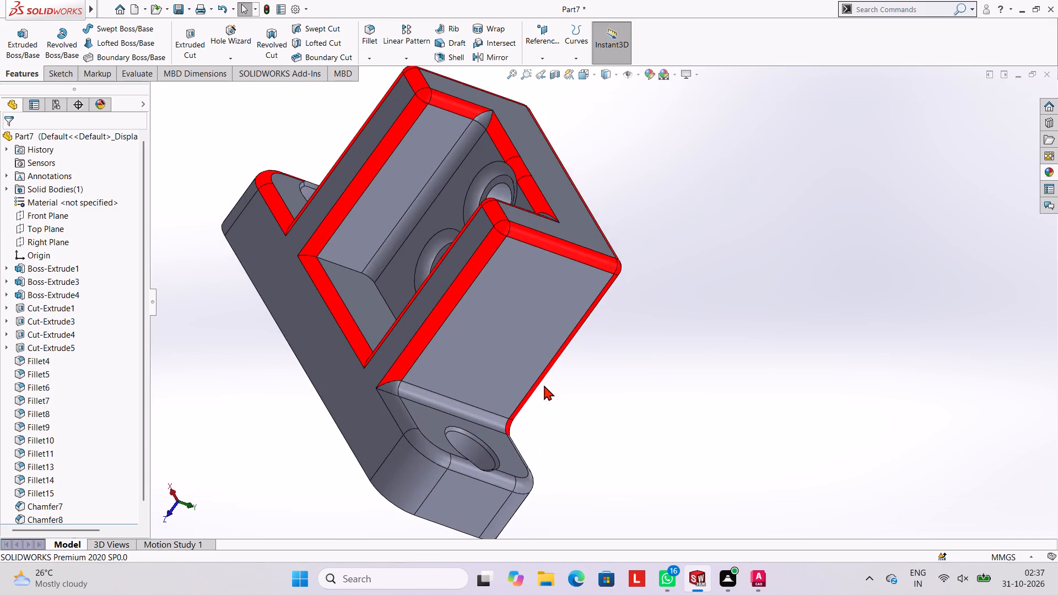
middle_drag(550, 384, 552, 442)
scroll(463, 460, up, 1)
scroll(462, 460, down, 1)
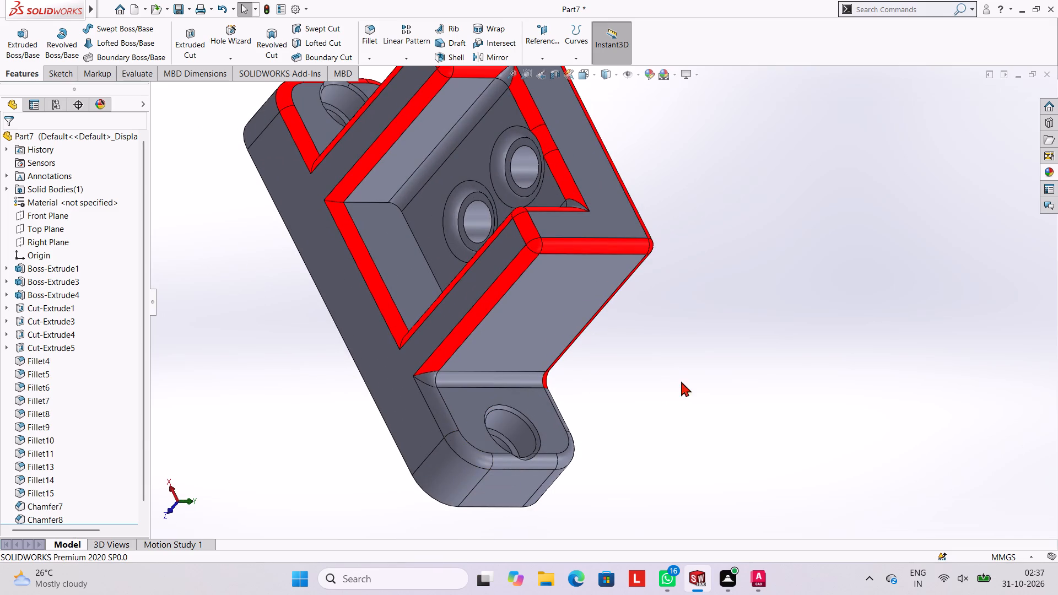
click(1051, 167)
drag(941, 302, 429, 445)
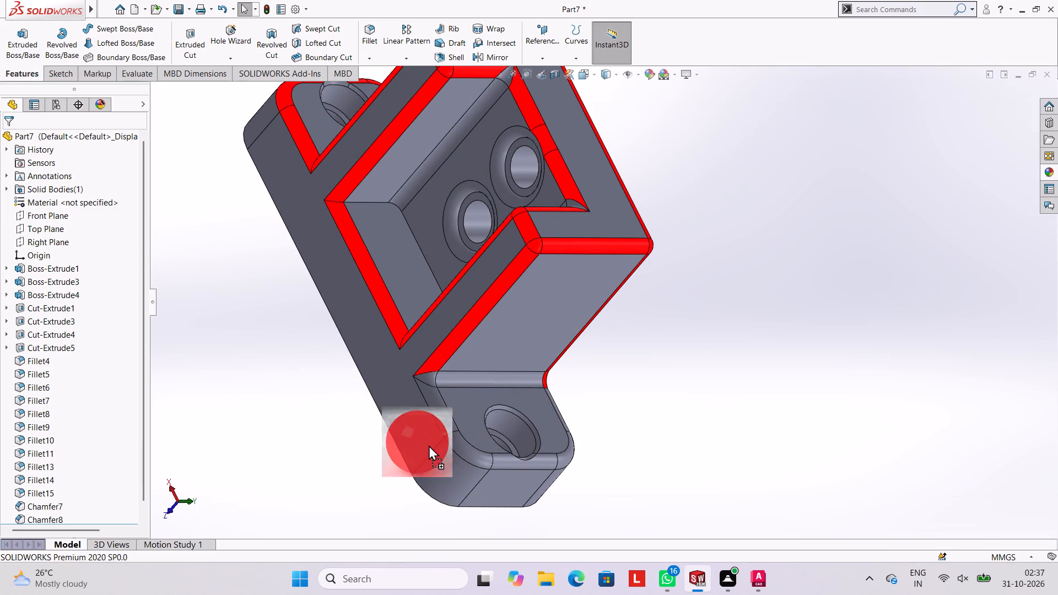
drag(429, 445, 442, 420)
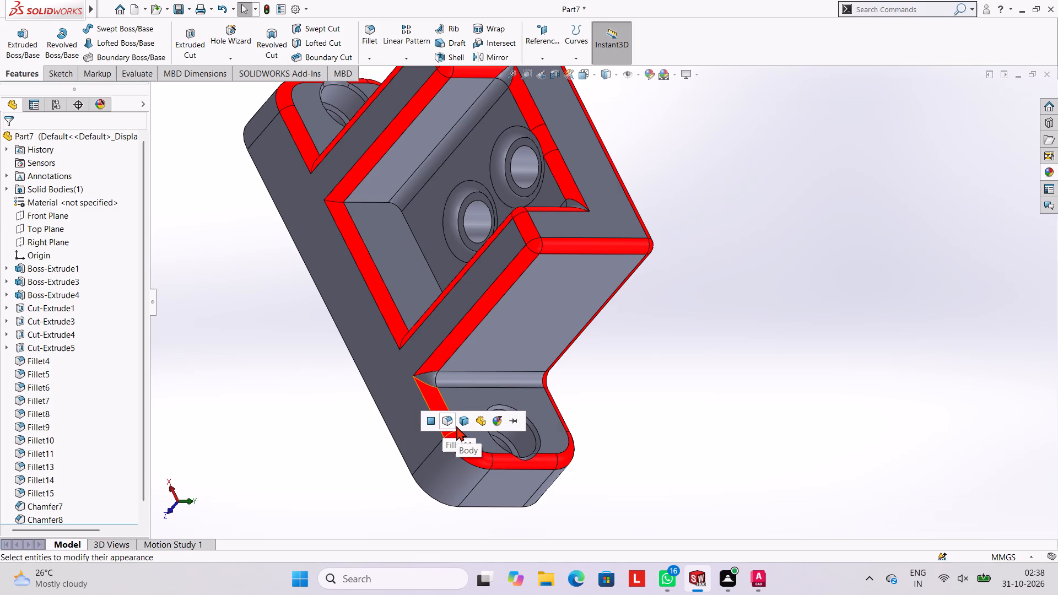
click(448, 426)
Apply the Red LED appearance to the fillet where the negative-X upright's outer face meets the flange.
middle_drag(625, 410, 601, 388)
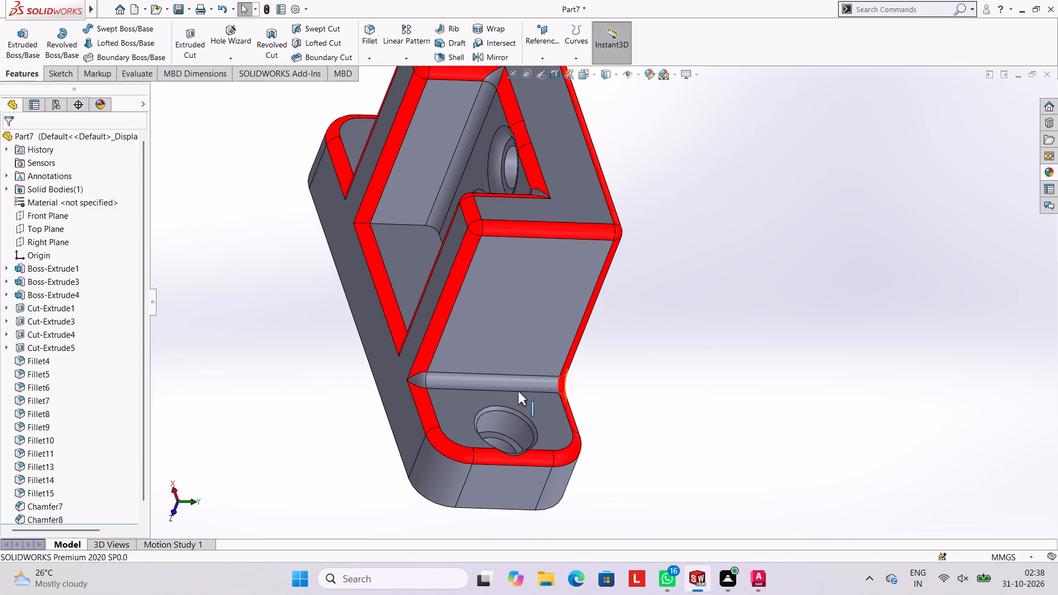
scroll(425, 370, down, 3)
click(1049, 169)
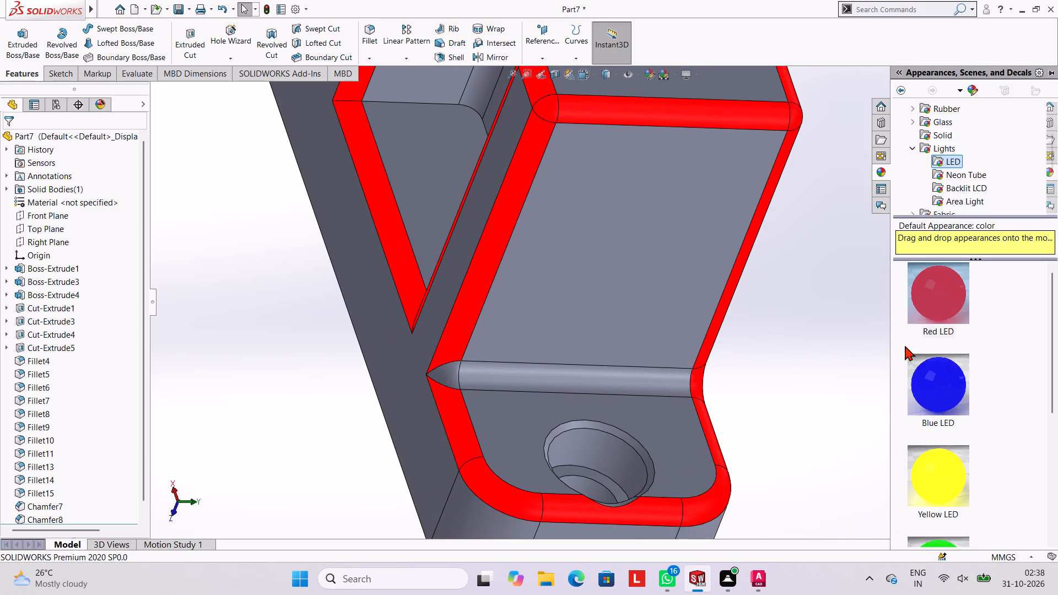
drag(921, 299, 459, 378)
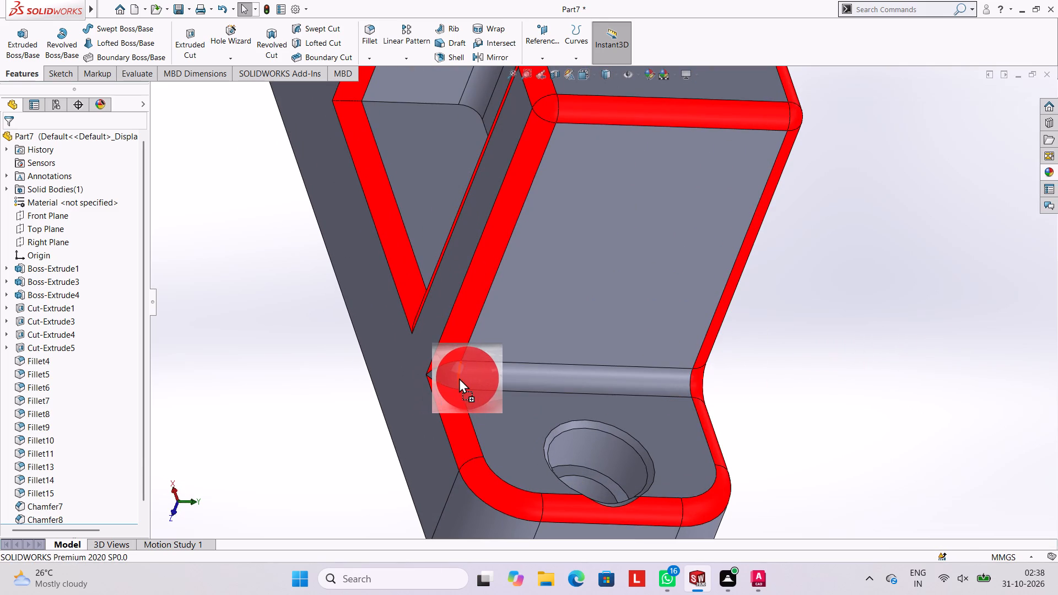
drag(459, 378, 466, 377)
click(466, 377)
Apply the Red LED appearance to the fillet in the inner corner between the positive-X upright and the connecting wall.
scroll(549, 391, up, 4)
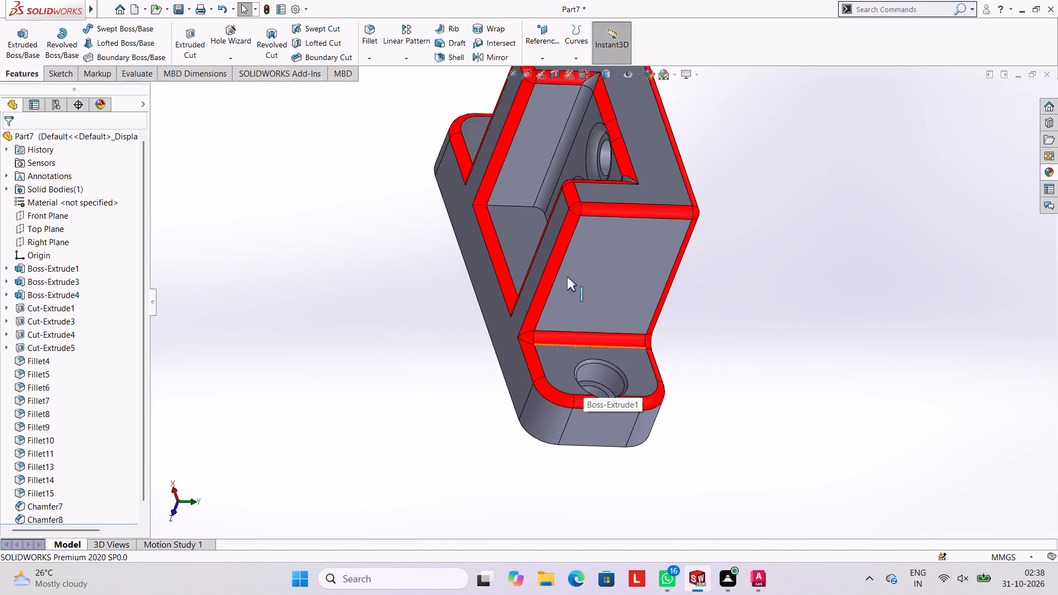
scroll(567, 277, up, 3)
scroll(530, 223, down, 5)
scroll(621, 261, up, 1)
scroll(695, 301, down, 1)
middle_drag(694, 301, 736, 320)
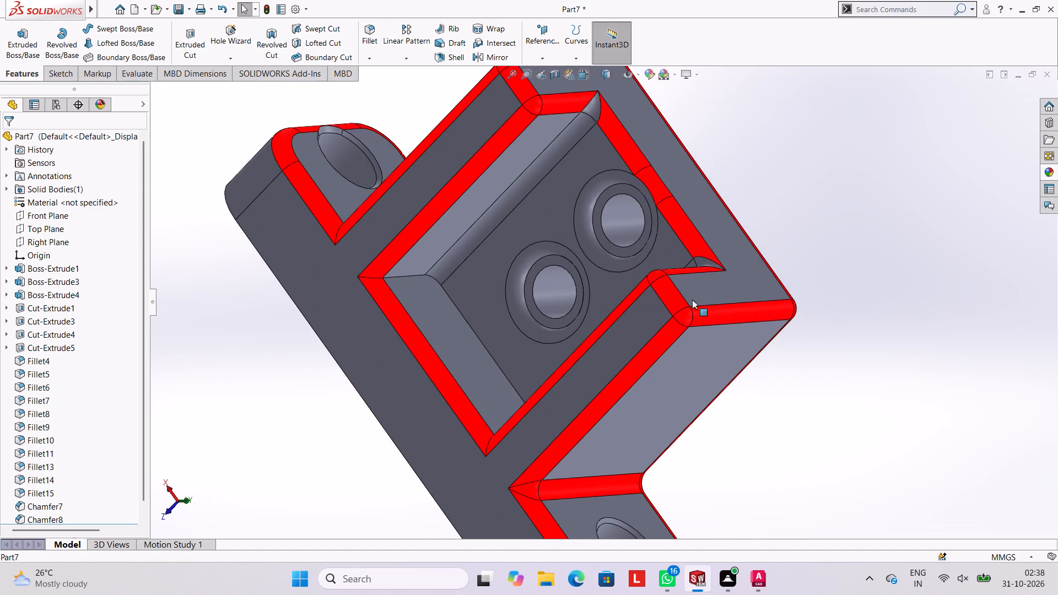
click(1052, 166)
drag(936, 295, 503, 200)
click(503, 200)
Apply the Red LED appearance to the fillet in the inner corner between the negative-X upright and the connecting wall.
middle_drag(541, 241, 620, 301)
scroll(620, 301, up, 1)
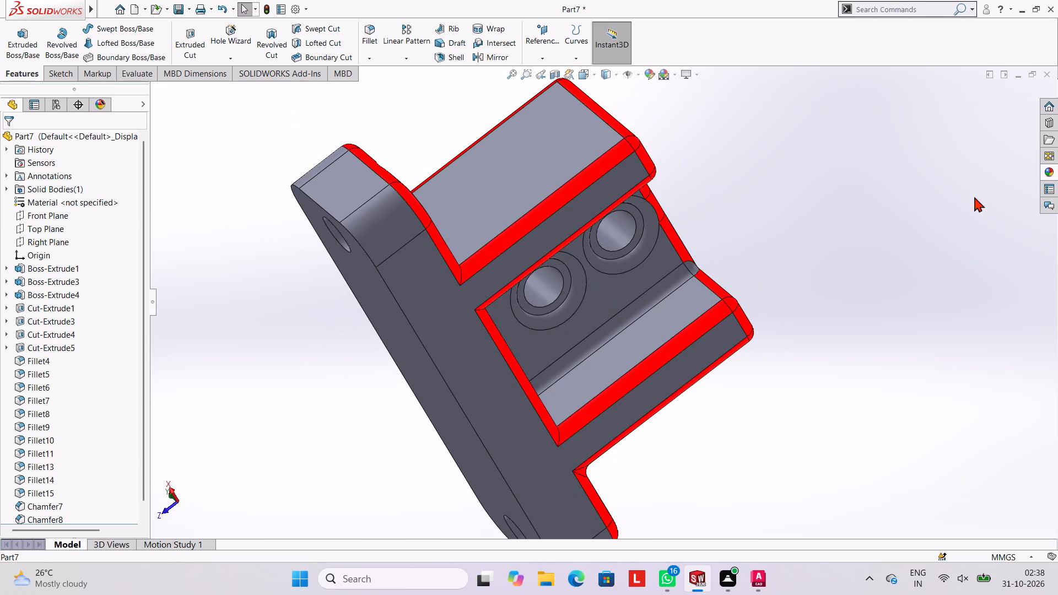
click(1050, 173)
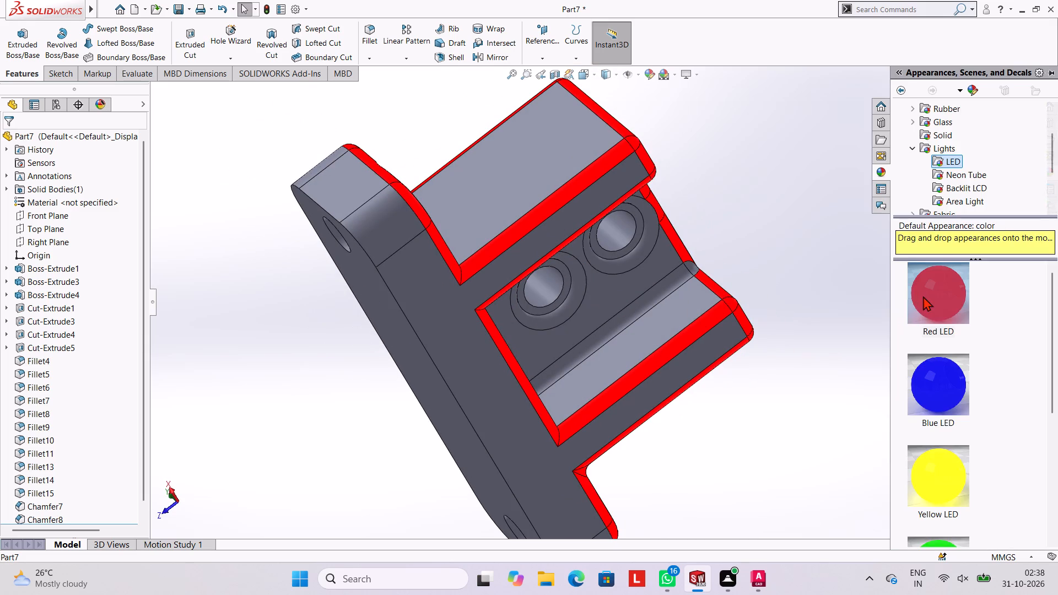
drag(925, 296, 594, 342)
click(593, 342)
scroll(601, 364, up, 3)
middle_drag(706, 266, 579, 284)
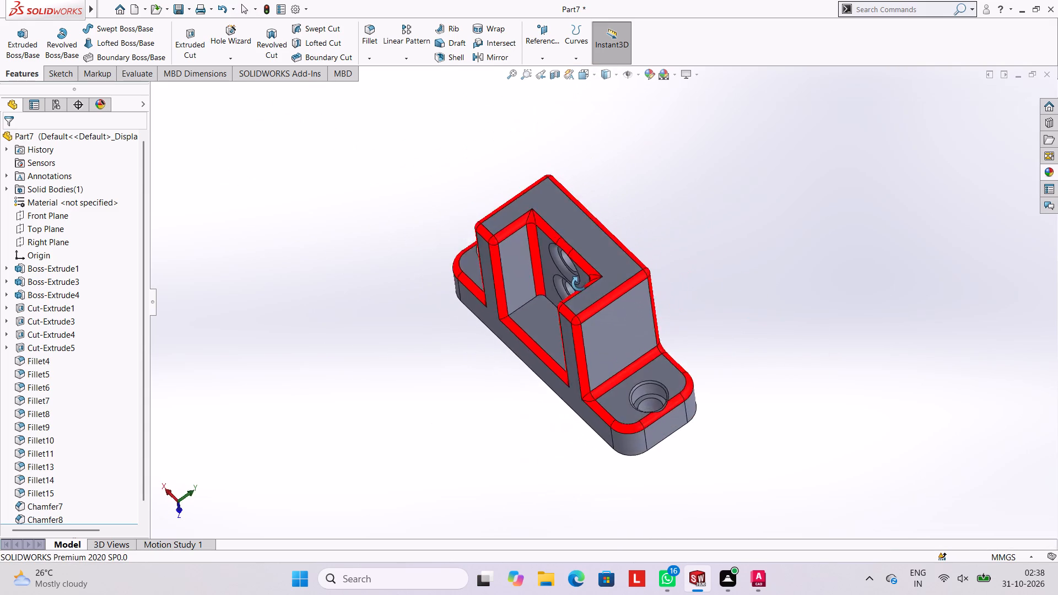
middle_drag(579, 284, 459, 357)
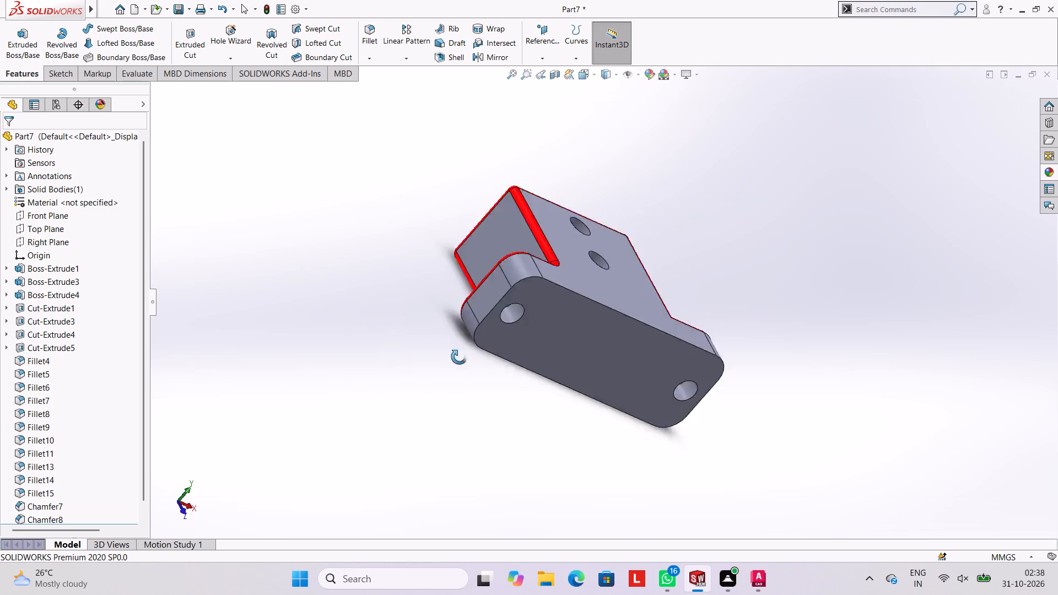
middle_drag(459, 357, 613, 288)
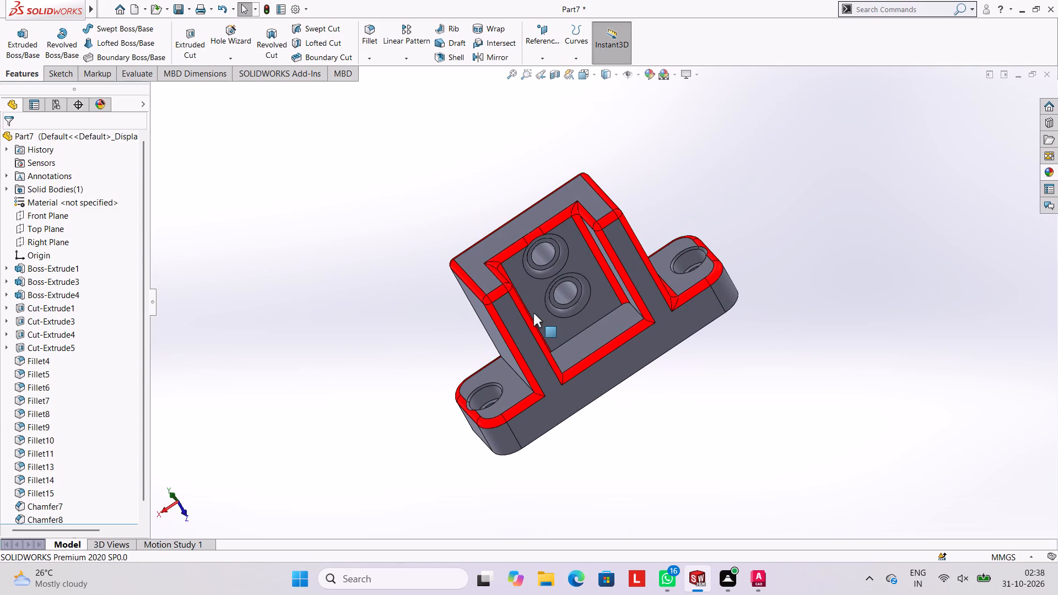
Save the part in the Documents folder as "u bracket guide" in SOLIDWORKS Part format.
middle_drag(546, 266, 560, 241)
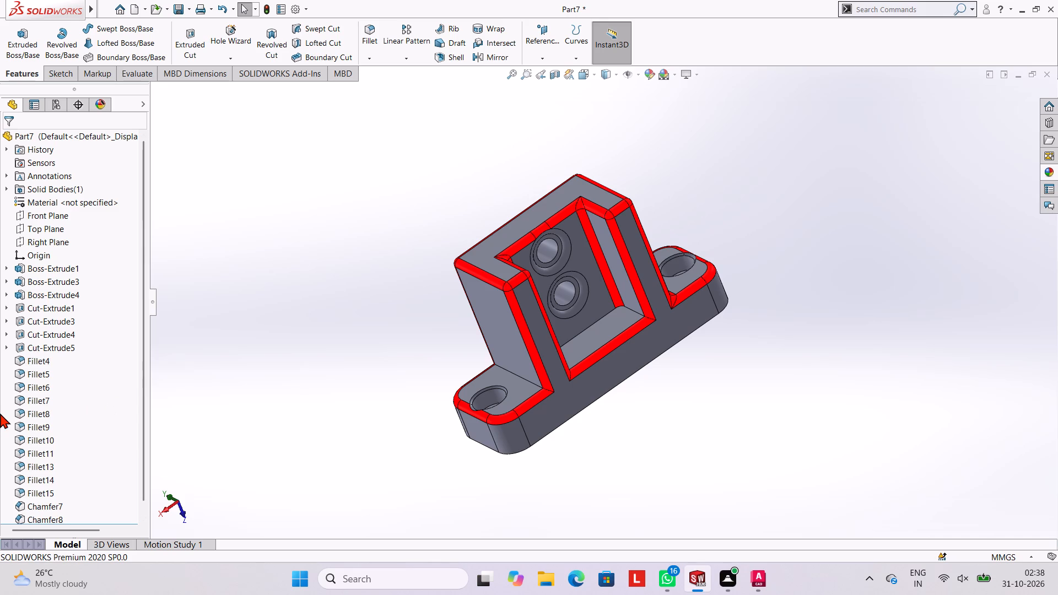
key(ctrl+s)
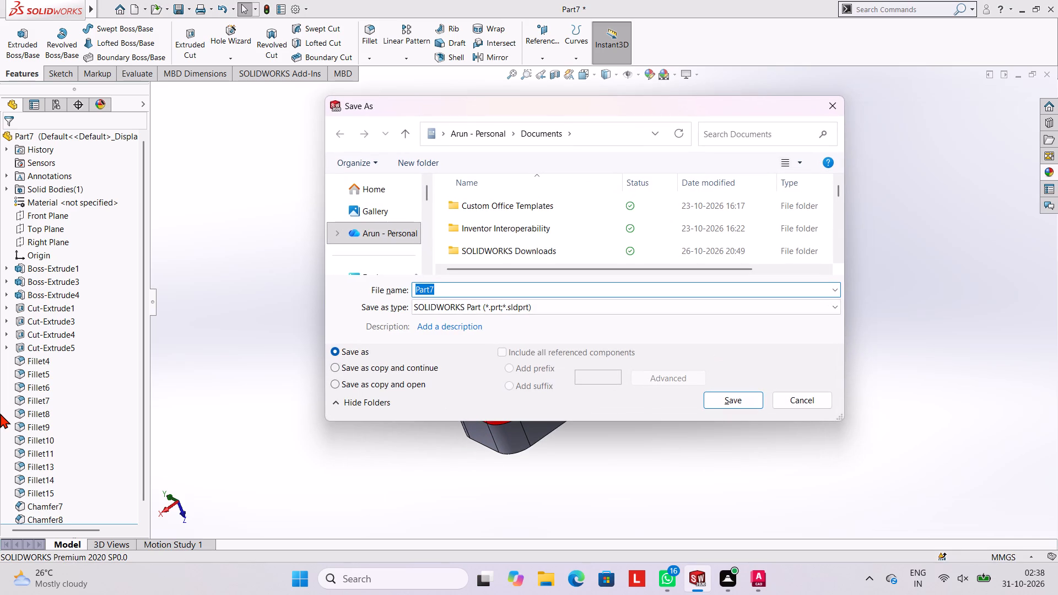
key(u)
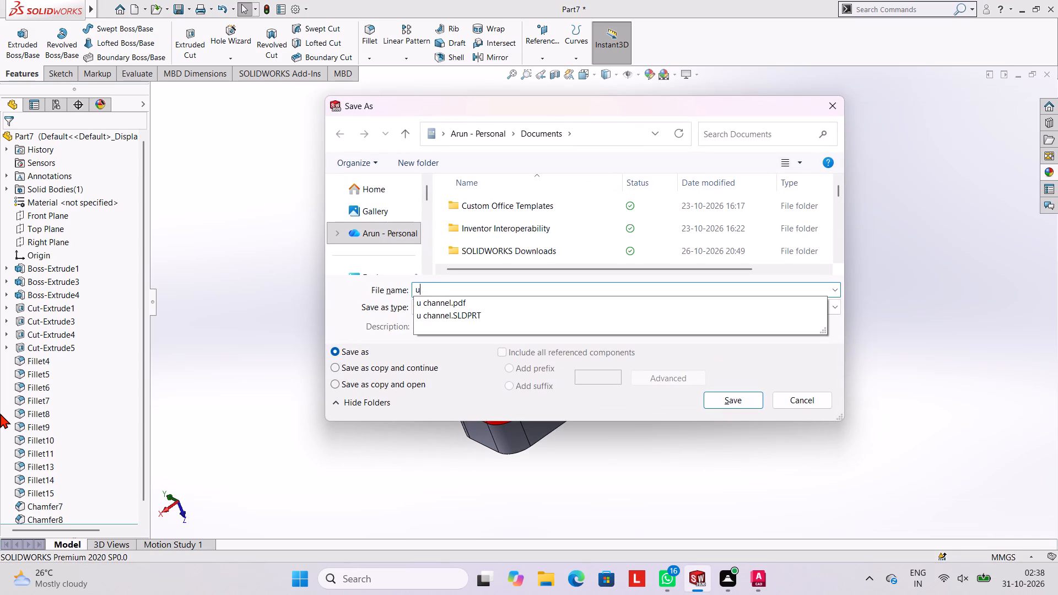
key(space)
text(brack)
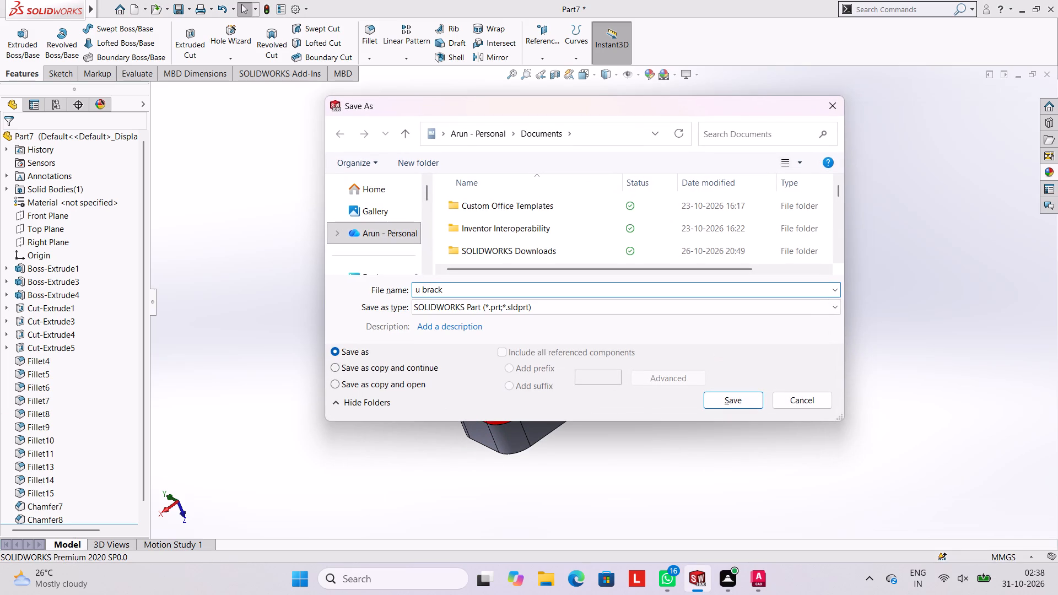
text(et)
key(space)
text(guide)
key(space)
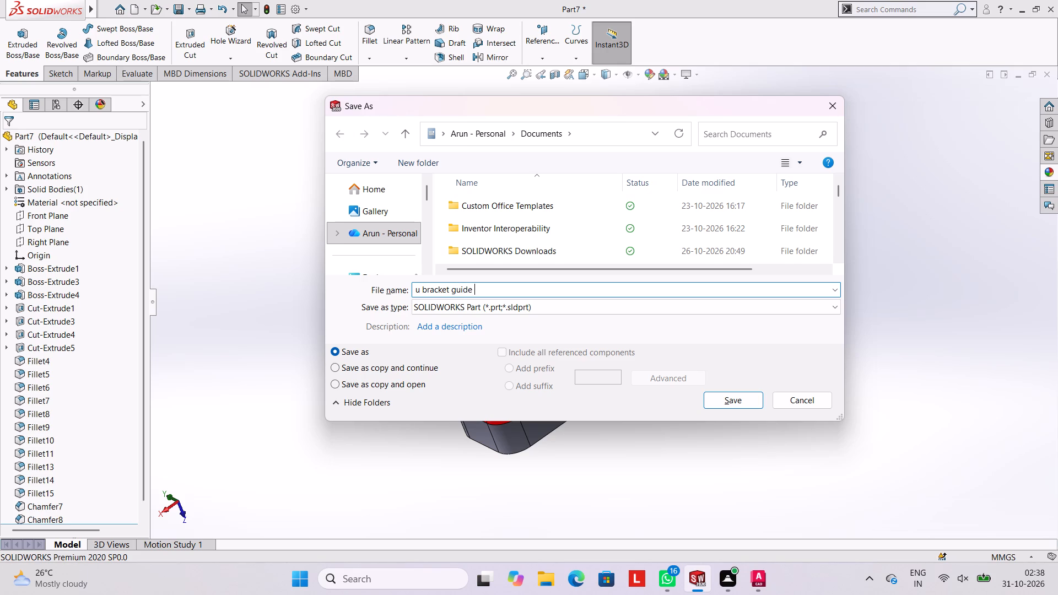
click(750, 391)
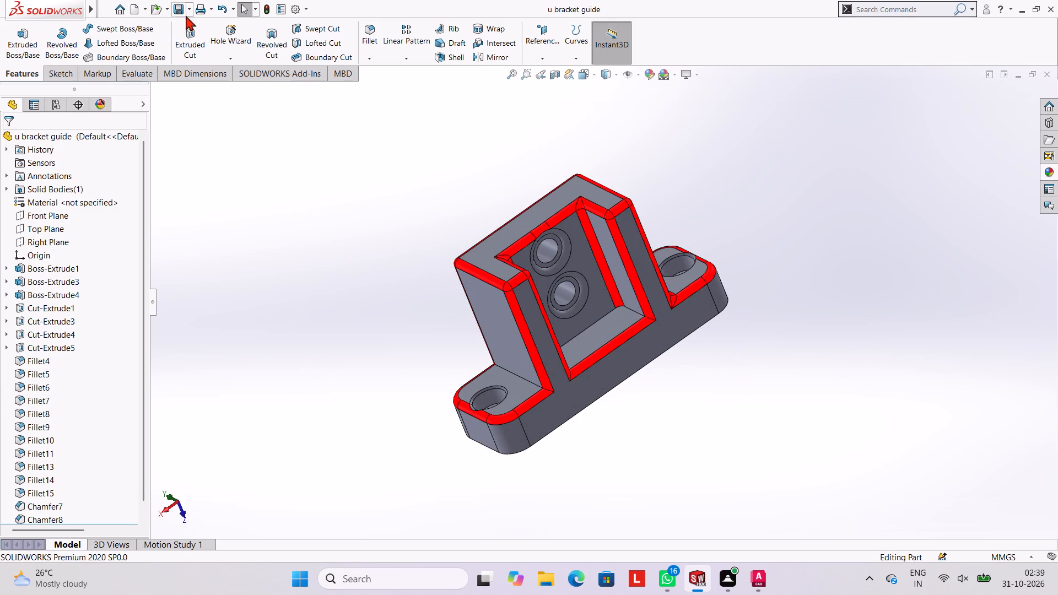
Save a copy of the part as an Adobe PDF named "u bracket guide" in the Documents folder.
click(188, 10)
click(188, 39)
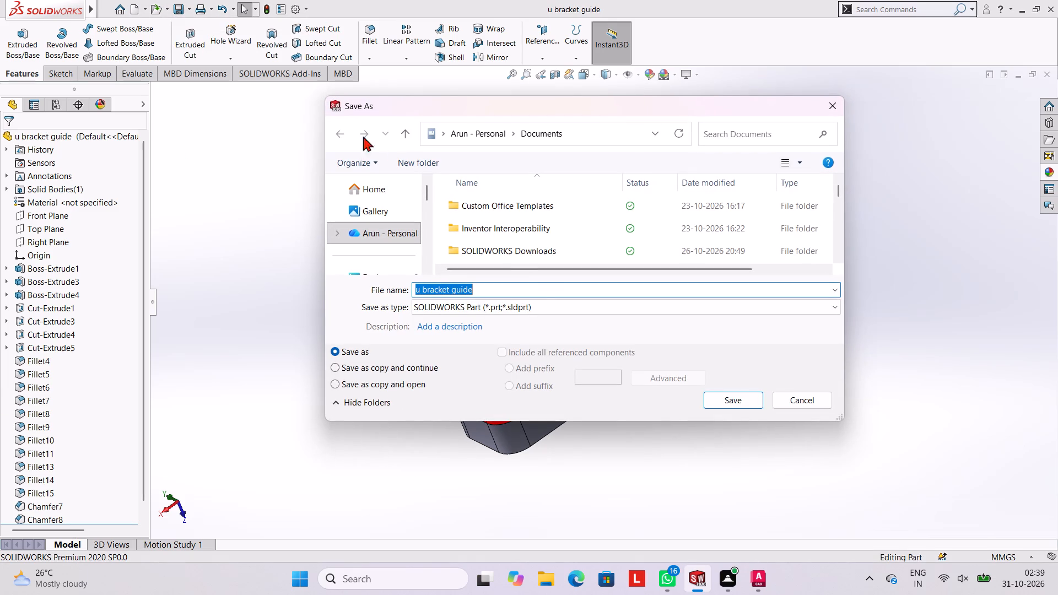
click(563, 301)
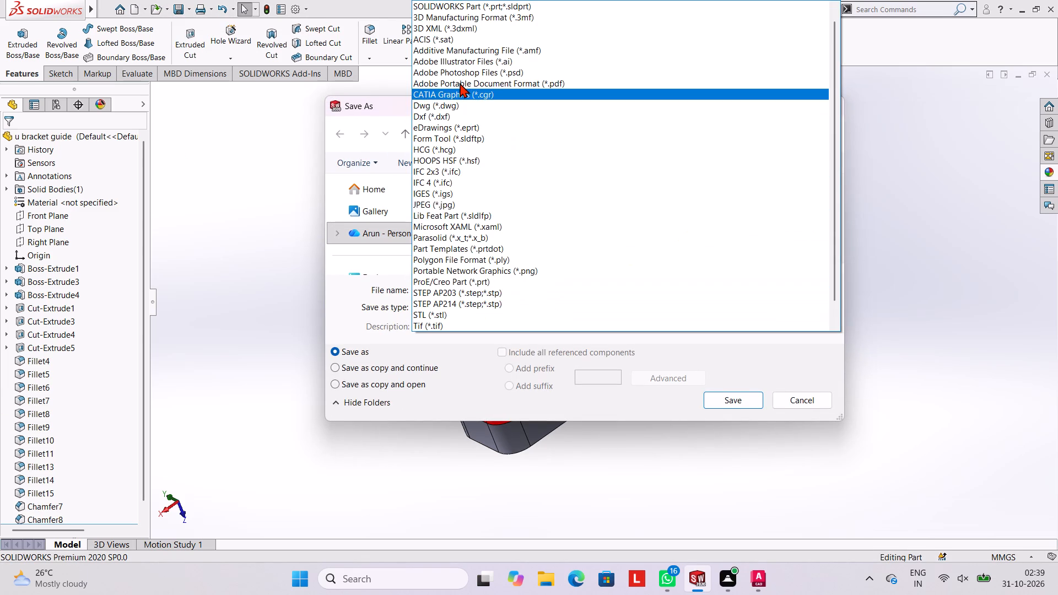
click(460, 83)
click(732, 423)
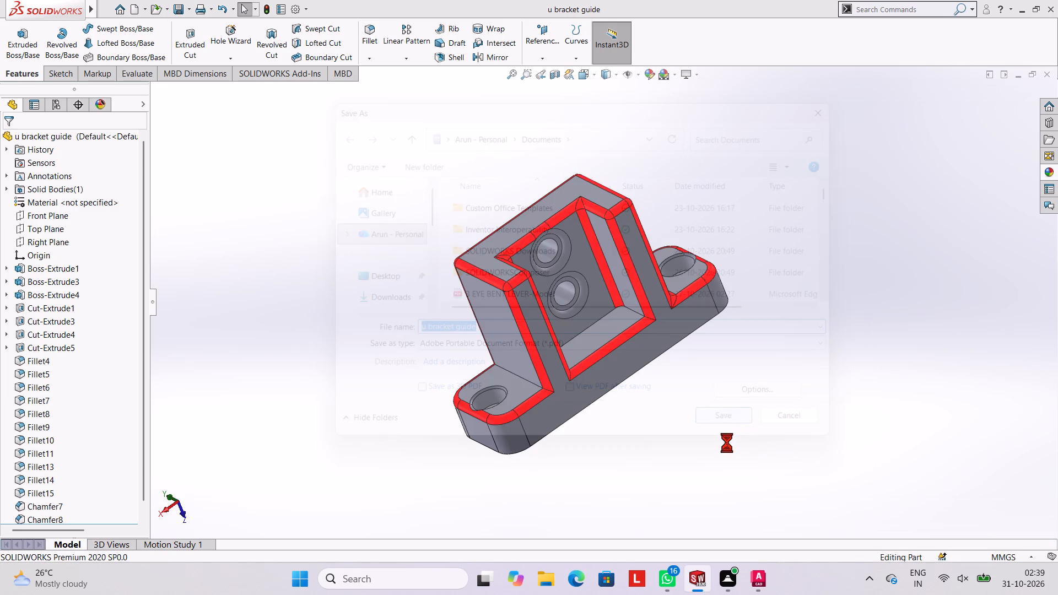